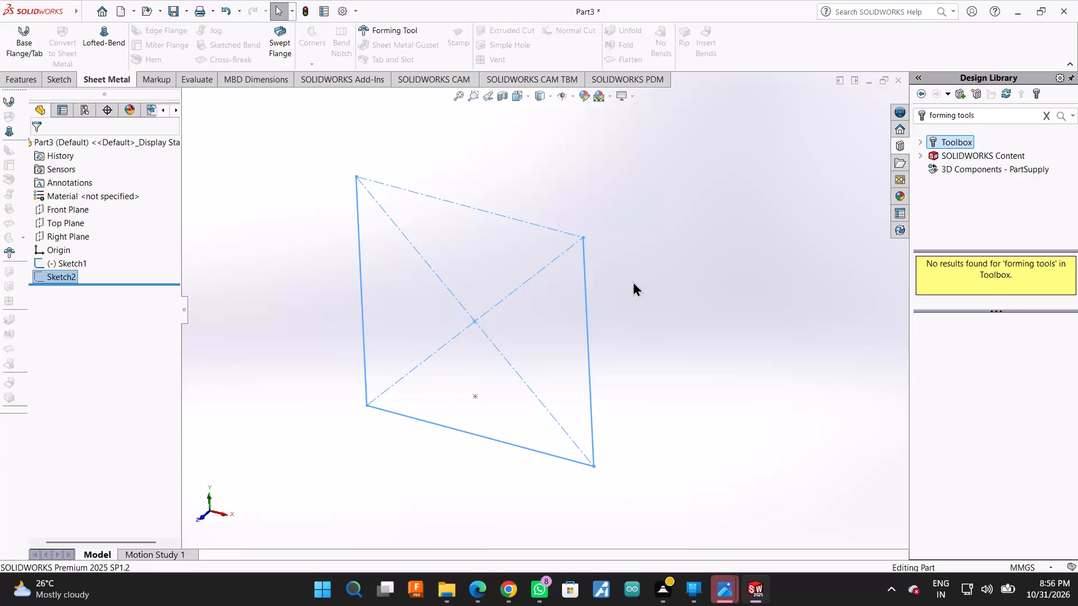
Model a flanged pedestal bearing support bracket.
Create a new part document.
key(ctrl+n)
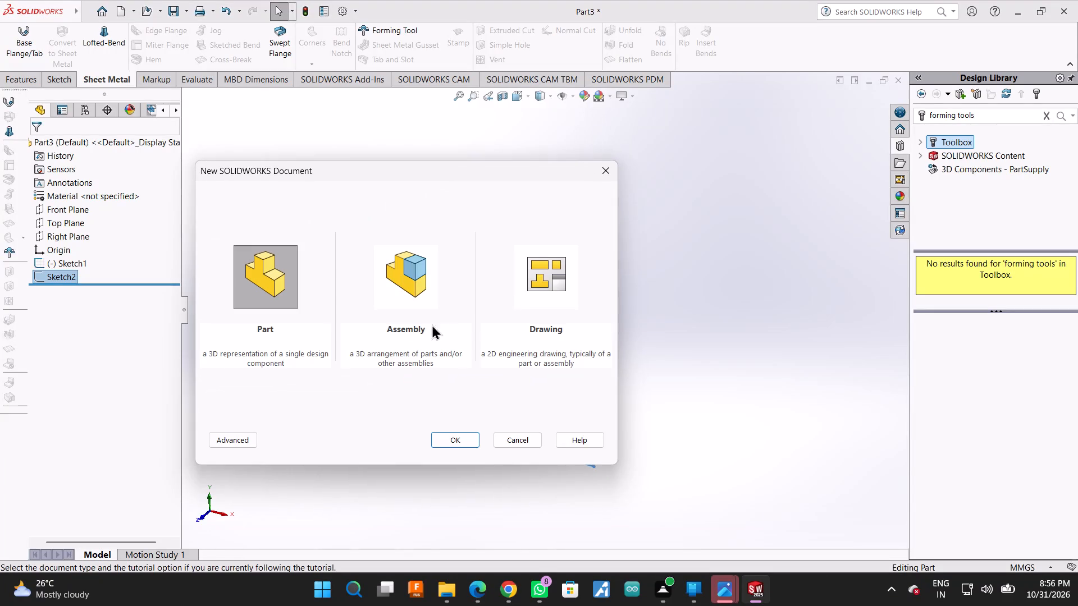
click(474, 440)
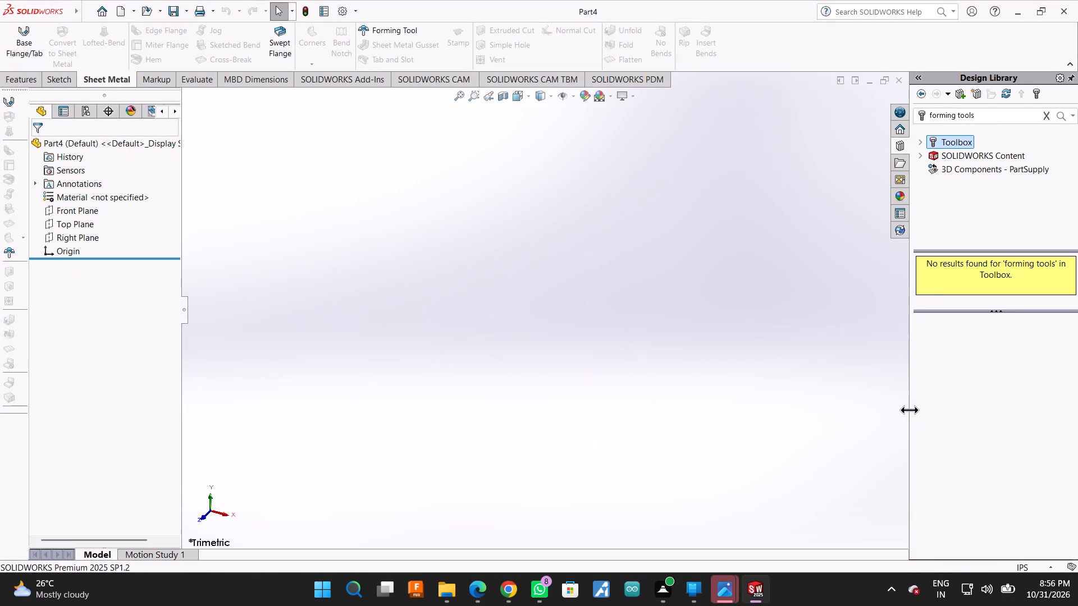
drag(909, 410, 1077, 387)
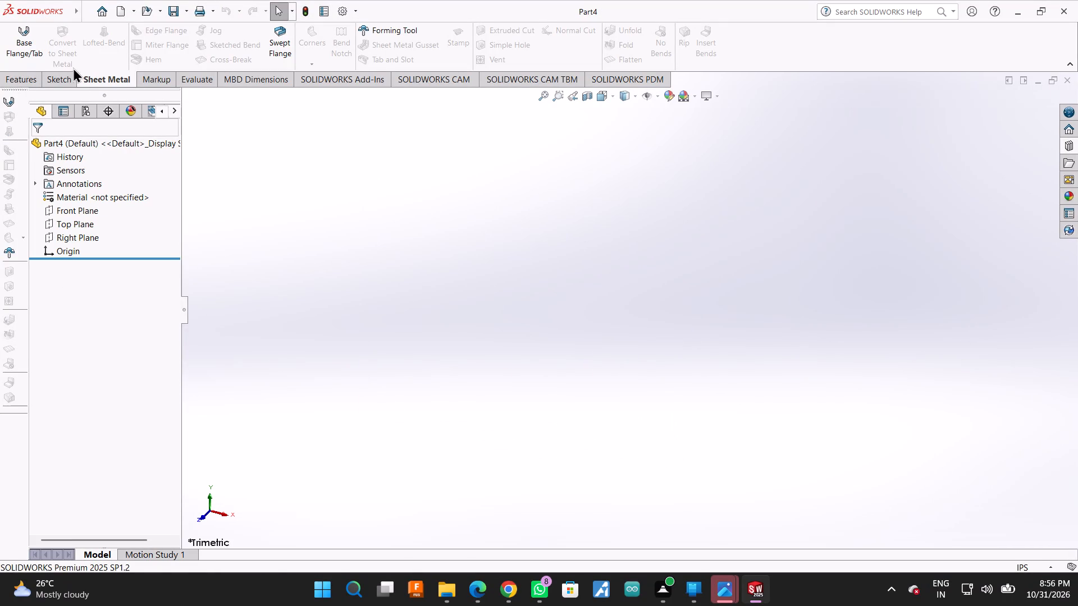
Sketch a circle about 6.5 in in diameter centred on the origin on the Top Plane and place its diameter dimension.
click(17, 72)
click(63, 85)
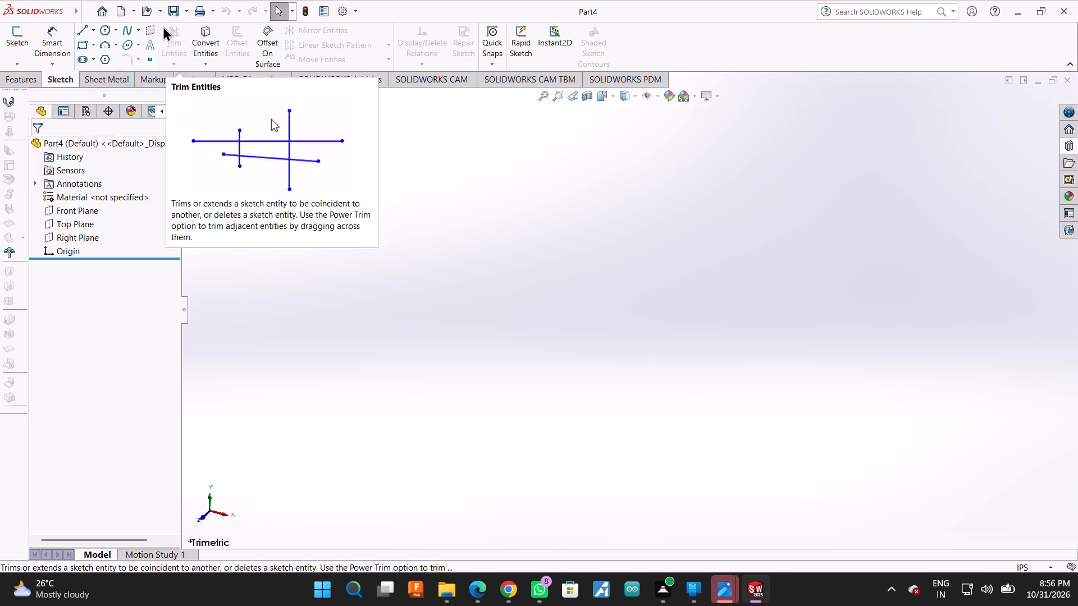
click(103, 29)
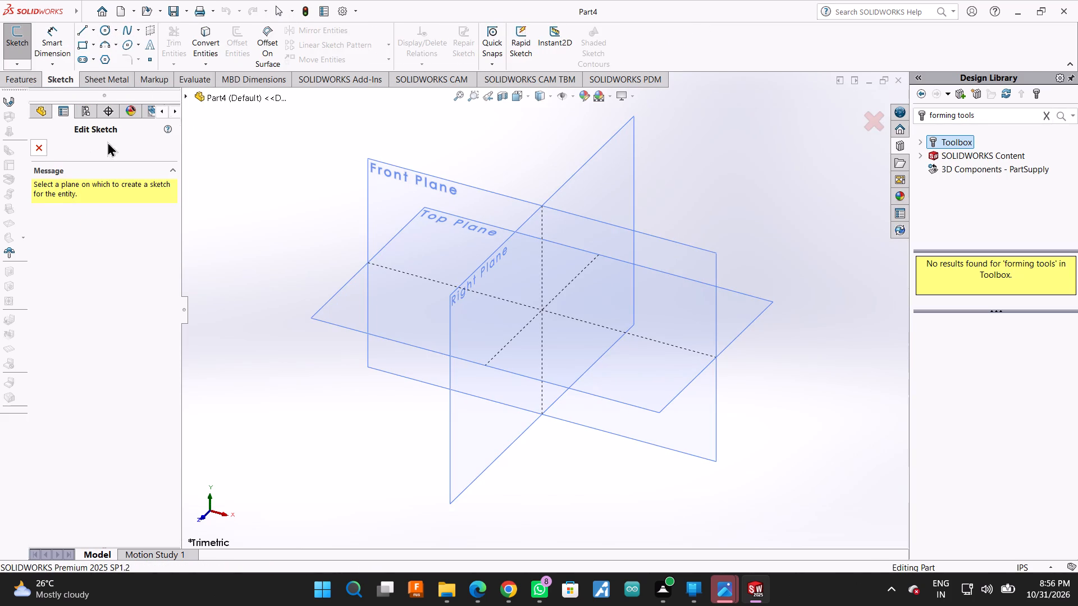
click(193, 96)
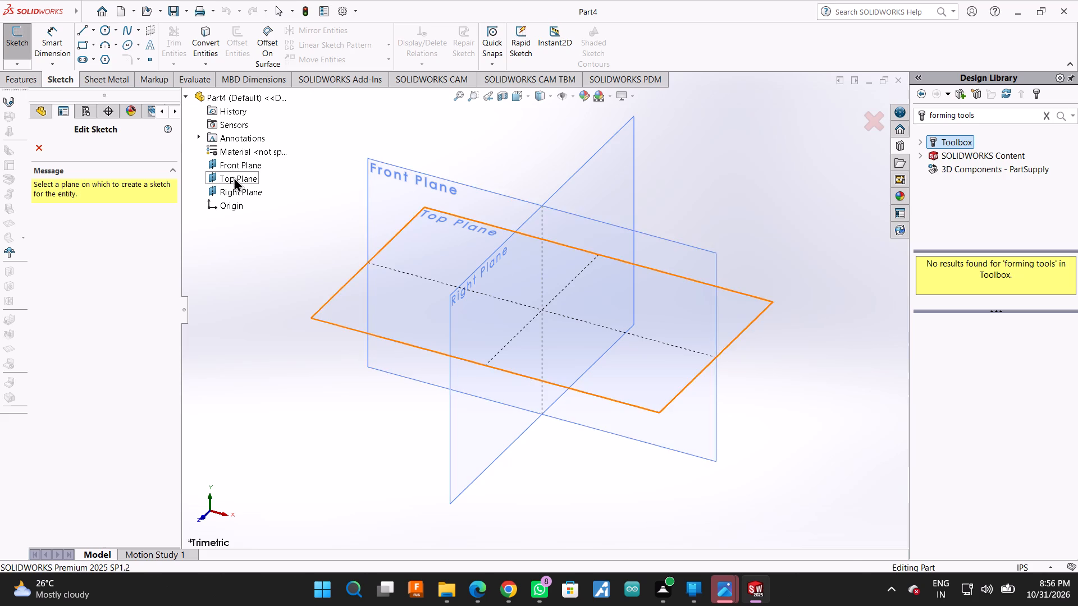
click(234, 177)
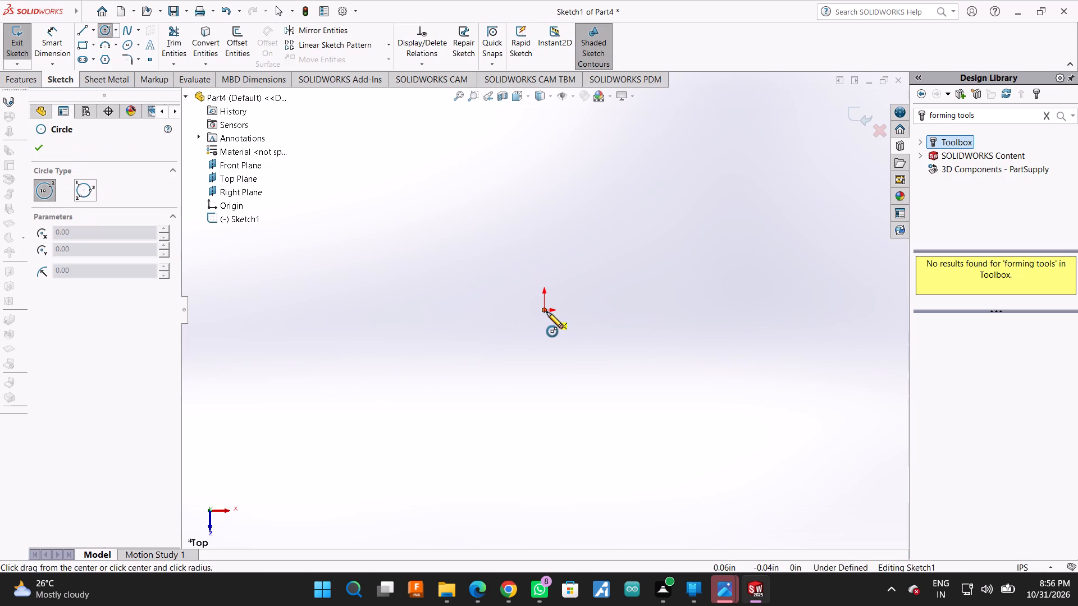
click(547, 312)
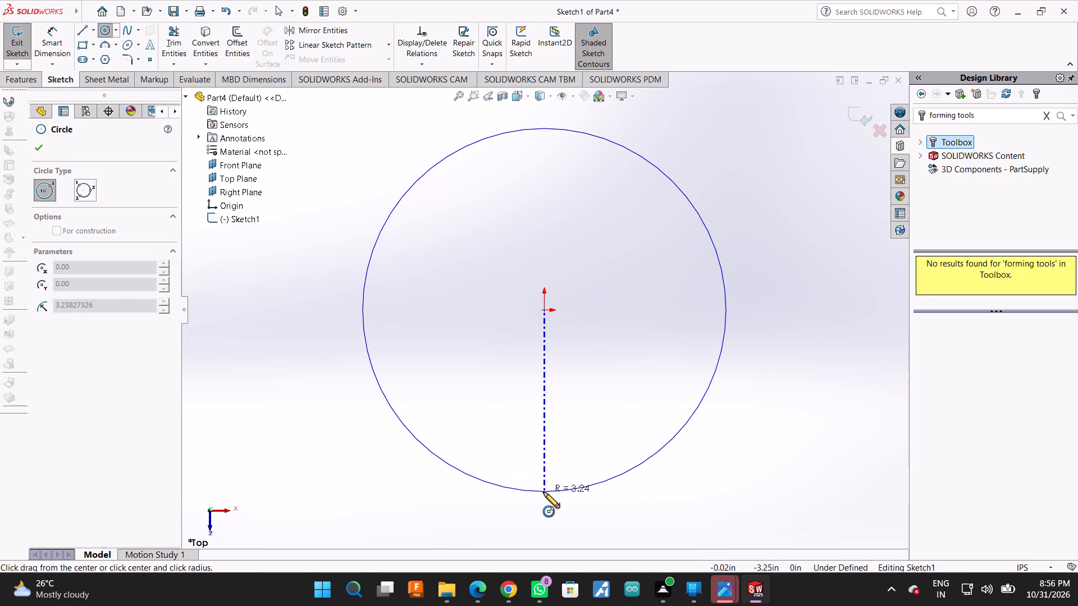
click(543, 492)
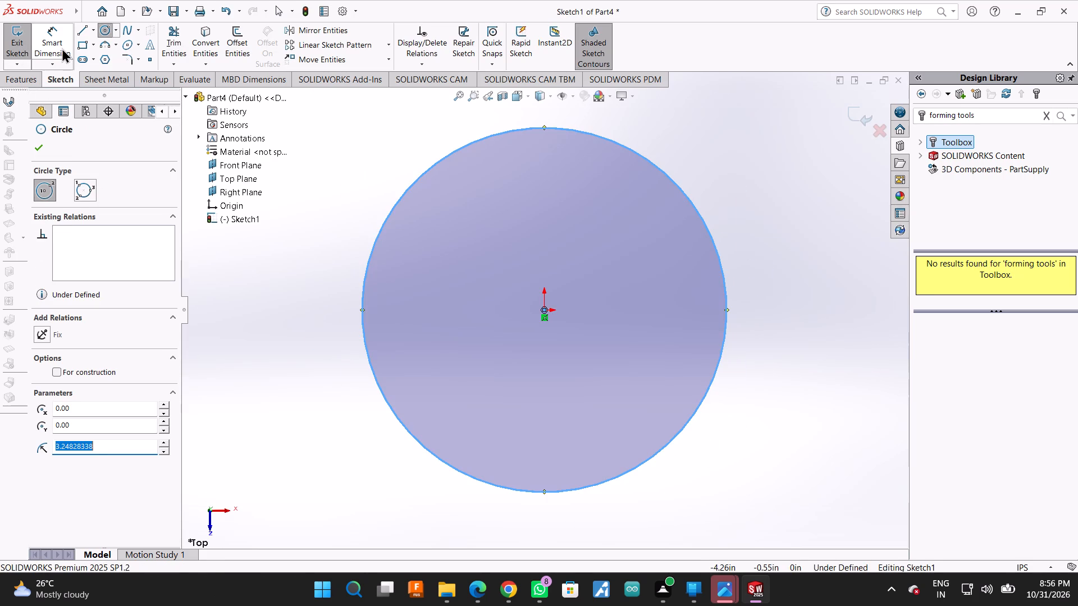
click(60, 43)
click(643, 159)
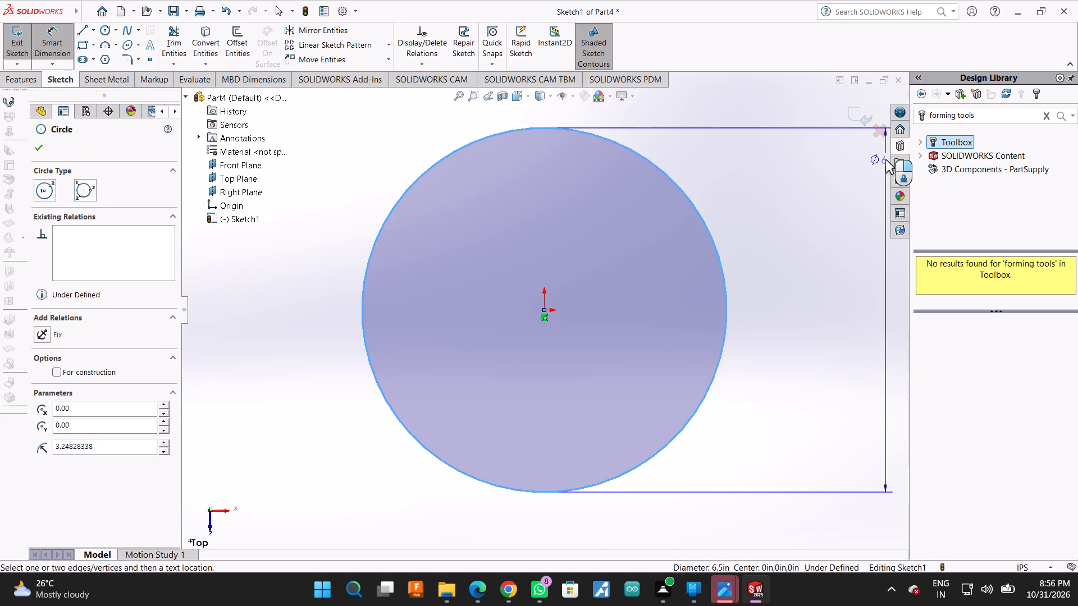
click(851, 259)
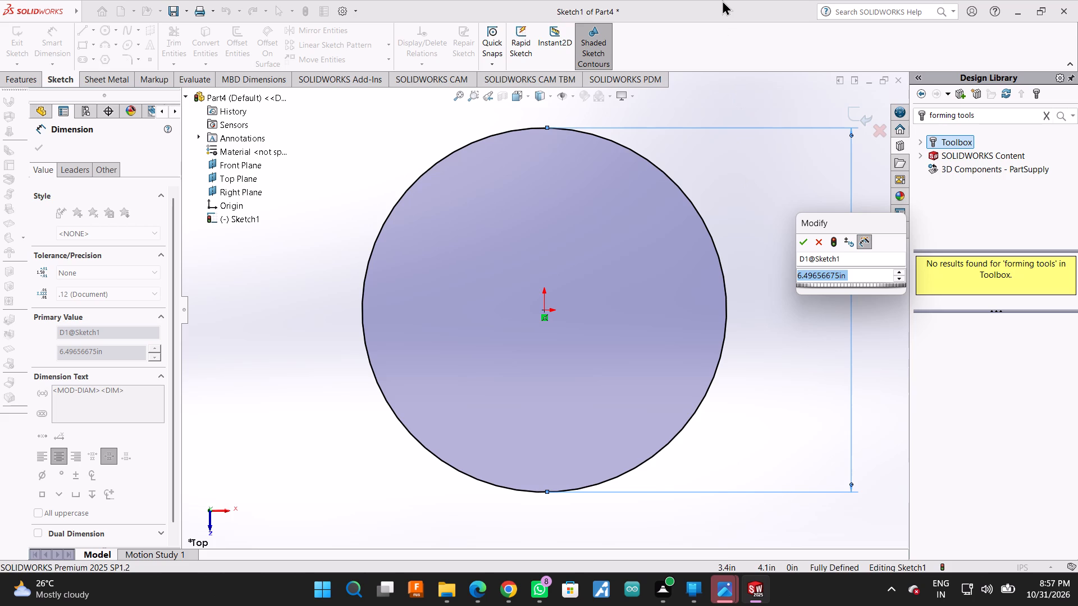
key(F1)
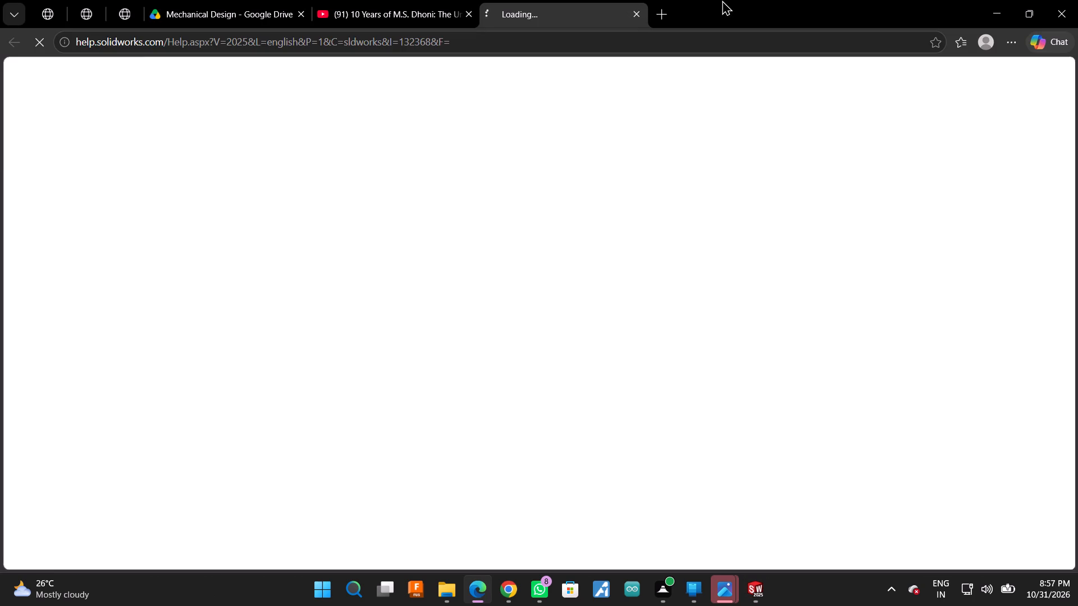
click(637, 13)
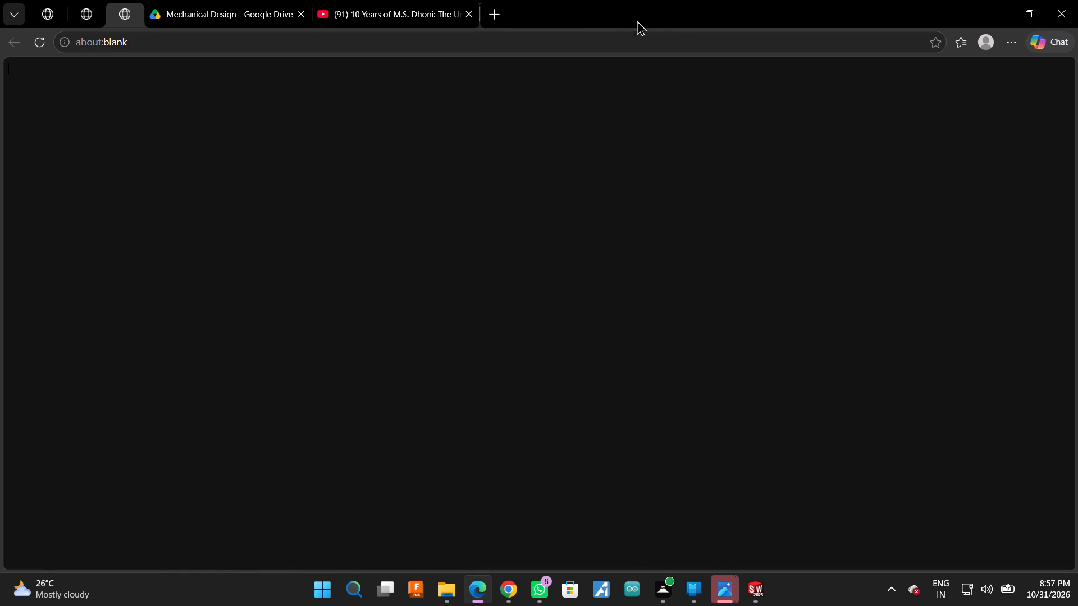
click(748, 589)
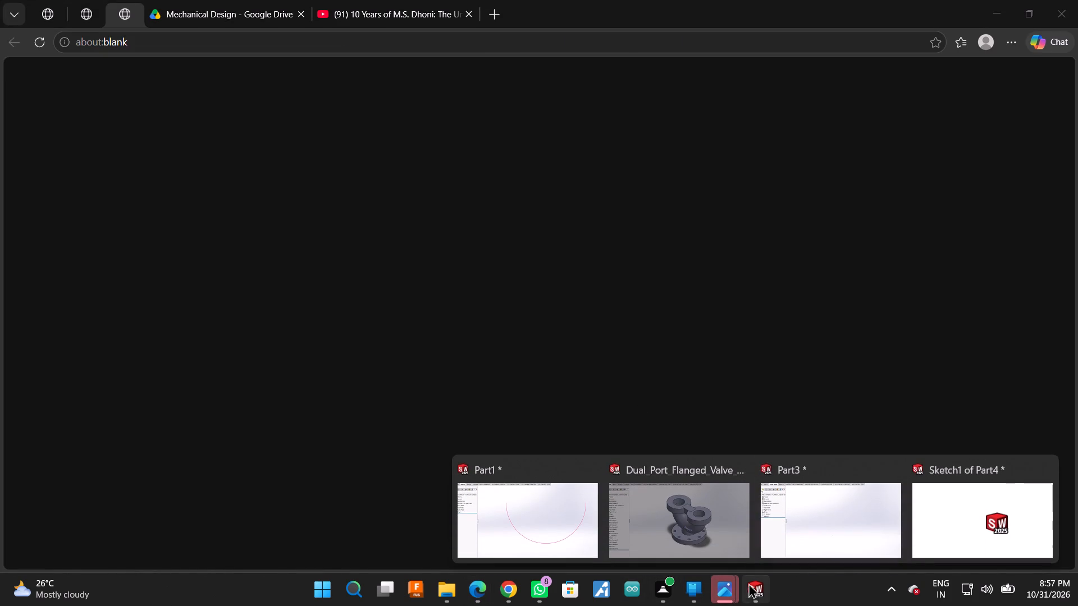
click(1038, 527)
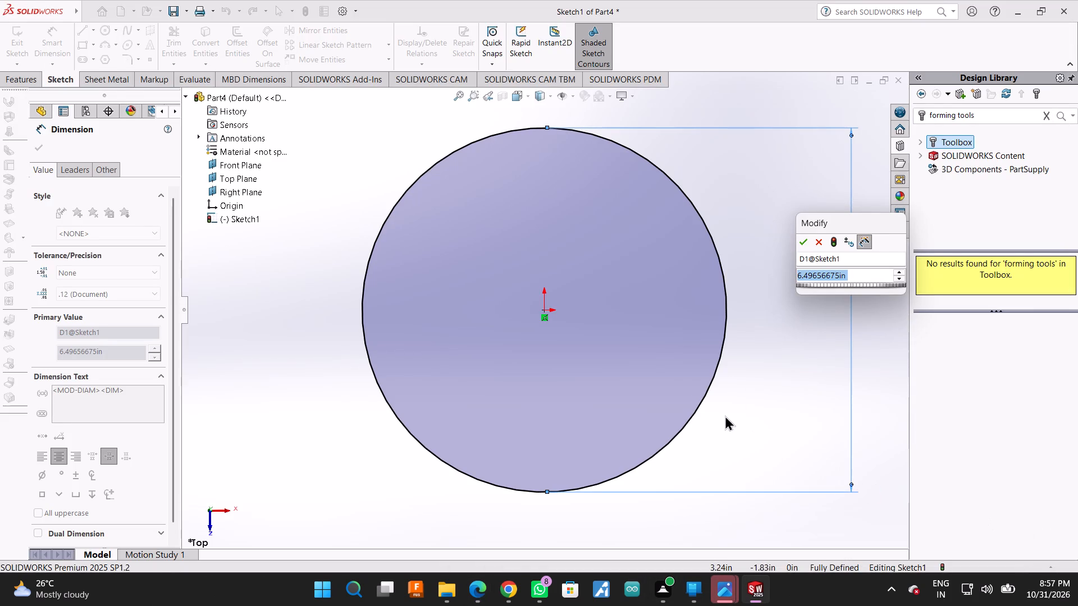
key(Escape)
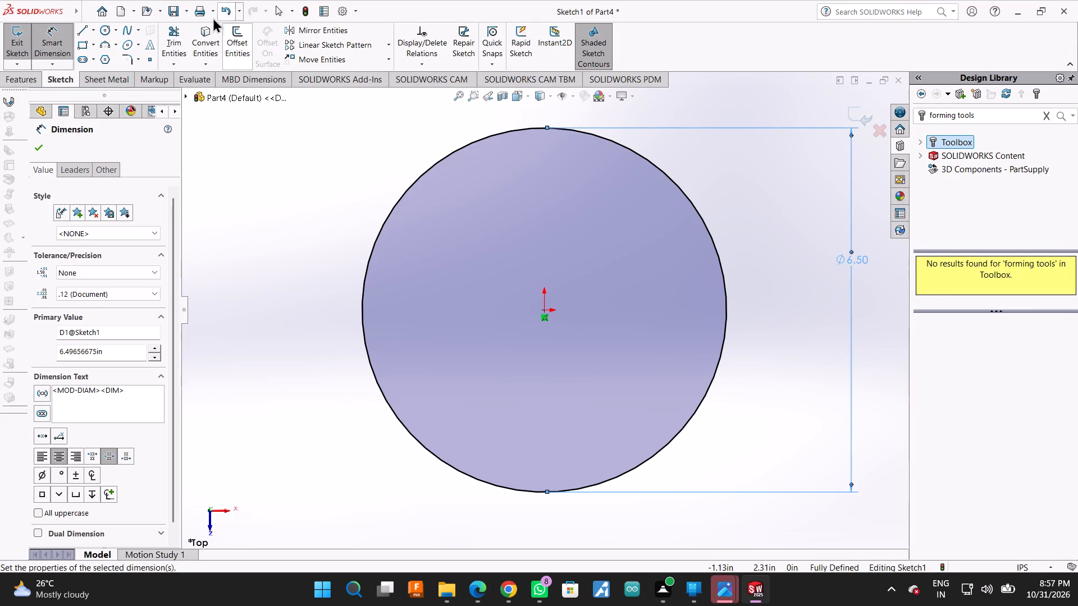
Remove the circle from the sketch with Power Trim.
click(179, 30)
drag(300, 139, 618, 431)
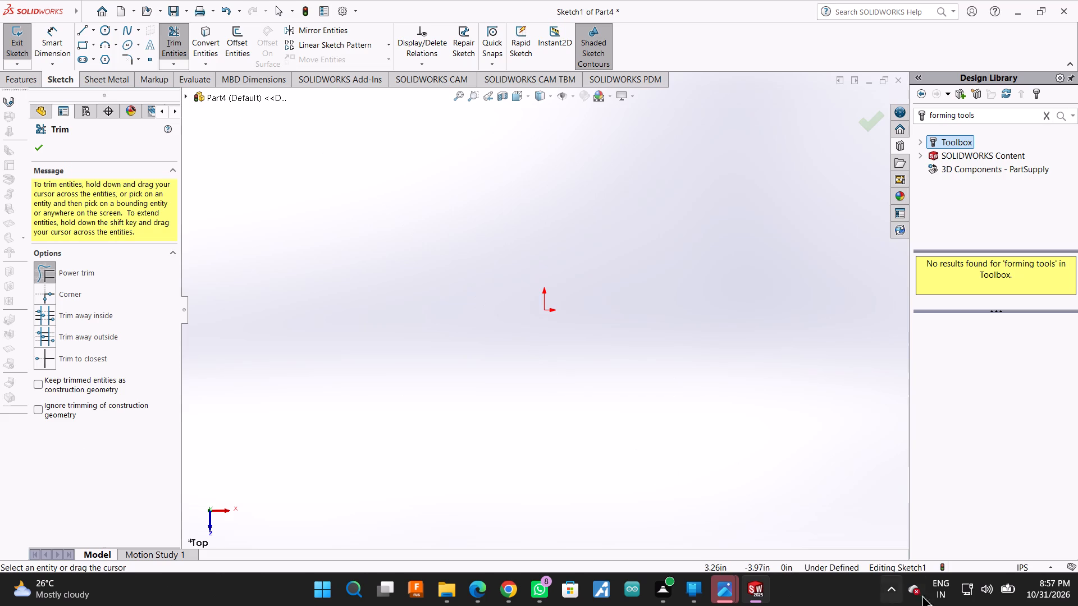
Set the document's unit system to MMGS.
click(1030, 568)
click(1000, 515)
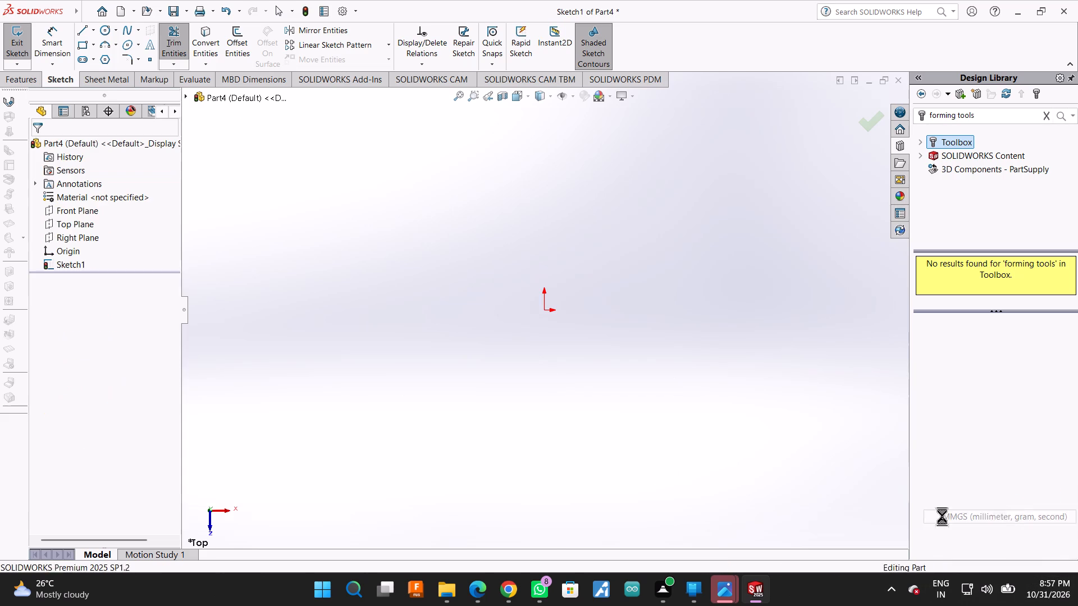
Sketch a circle about 108 mm in radius on the Top Plane, centred on the origin.
click(97, 217)
click(88, 224)
click(152, 208)
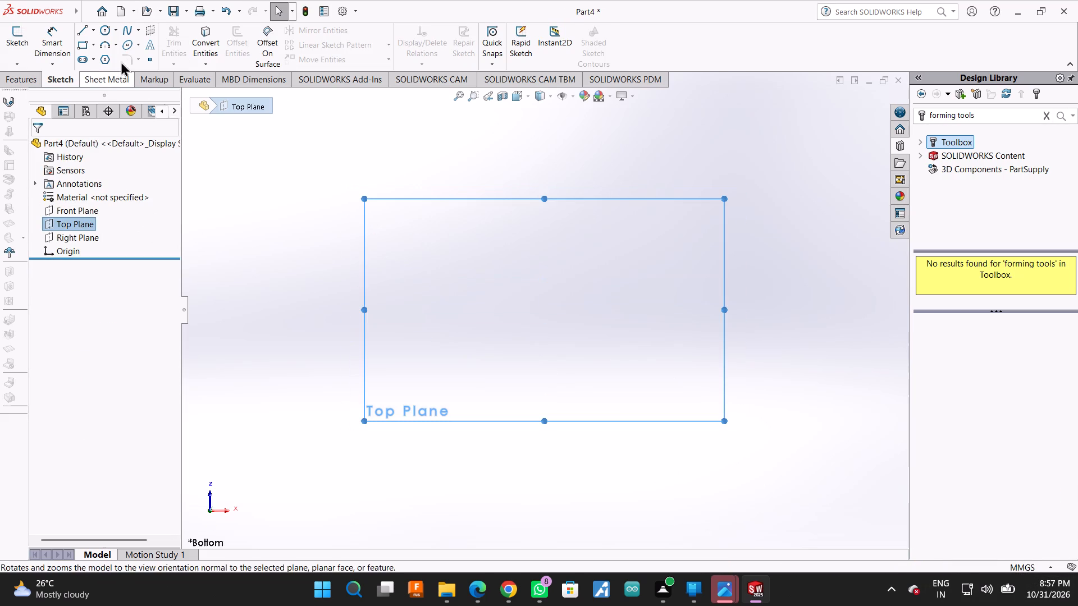
click(99, 27)
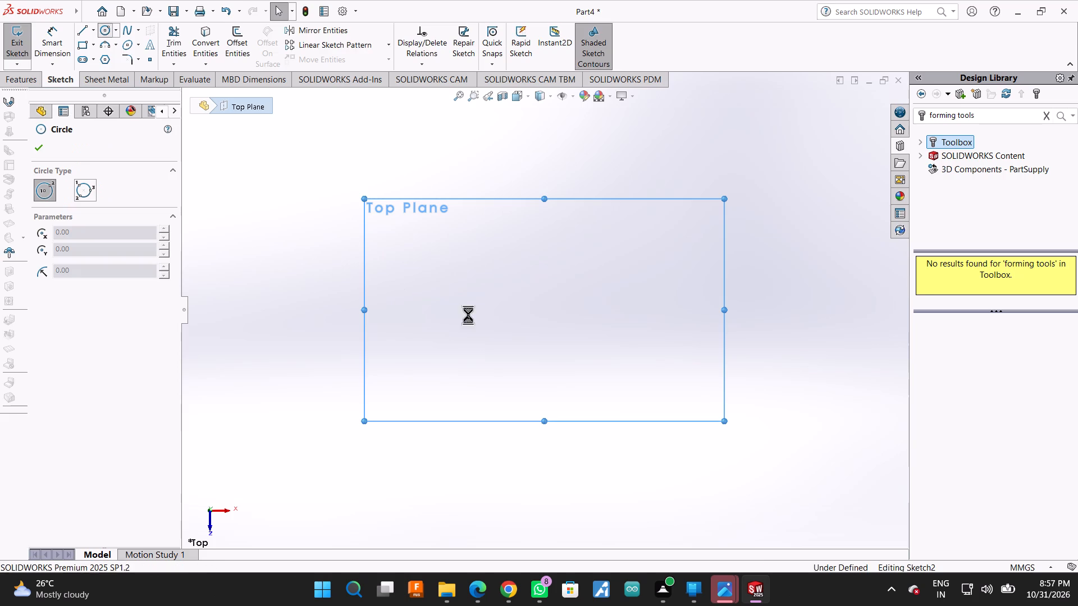
click(544, 310)
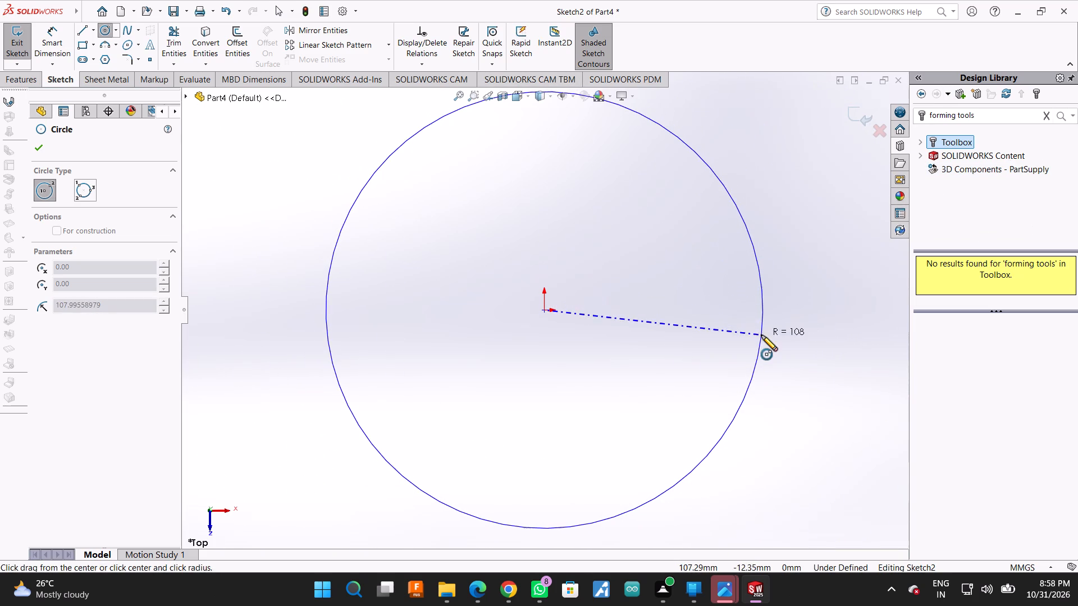
click(762, 318)
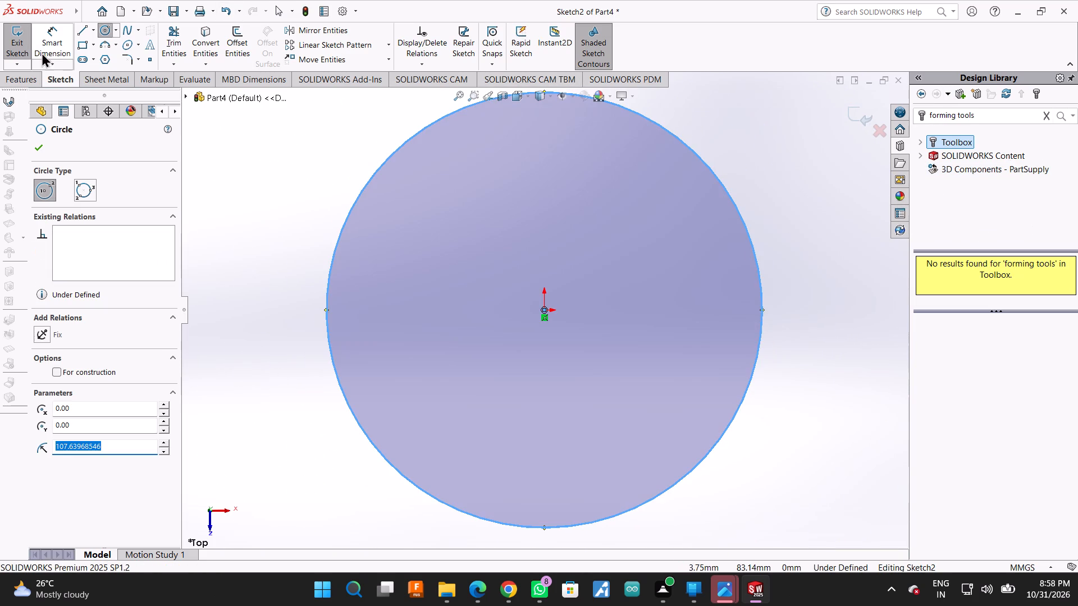
Dimension the origin-centred circle's diameter as 70 mm.
click(44, 39)
click(624, 108)
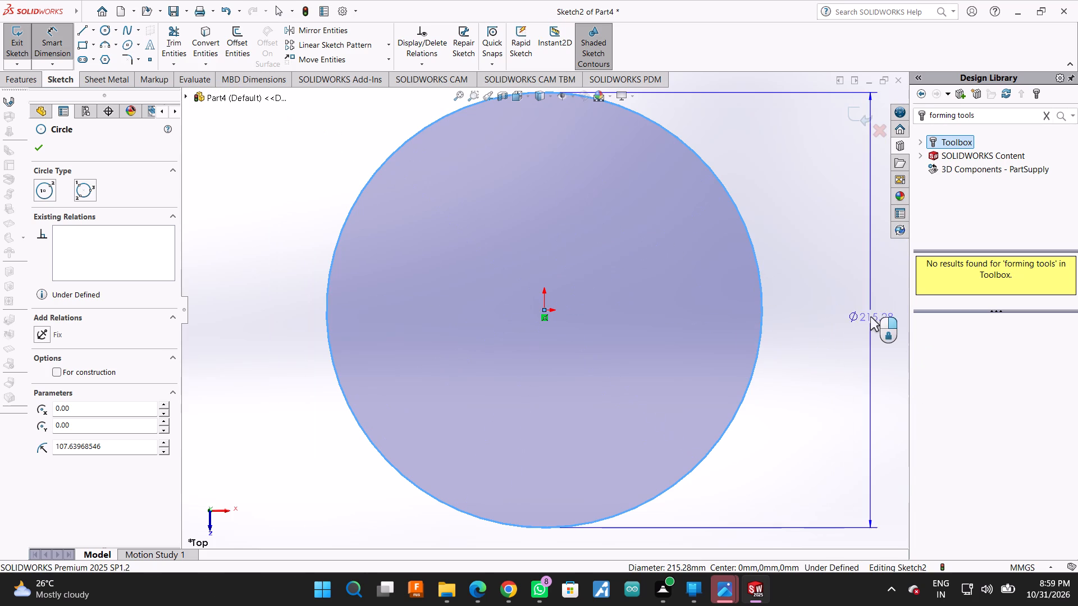
click(839, 301)
text(70)
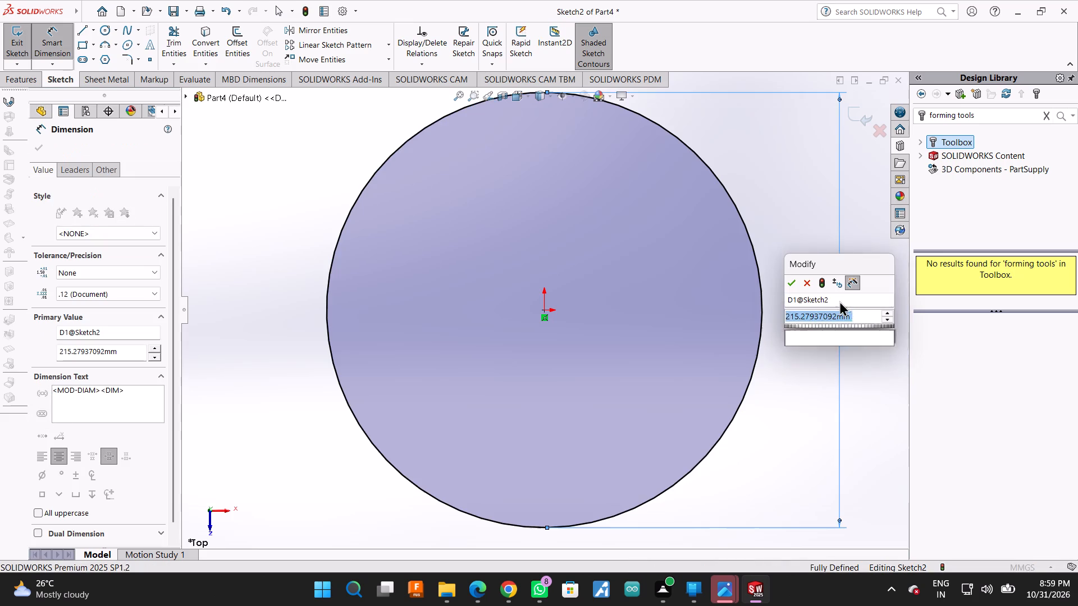
key(Return)
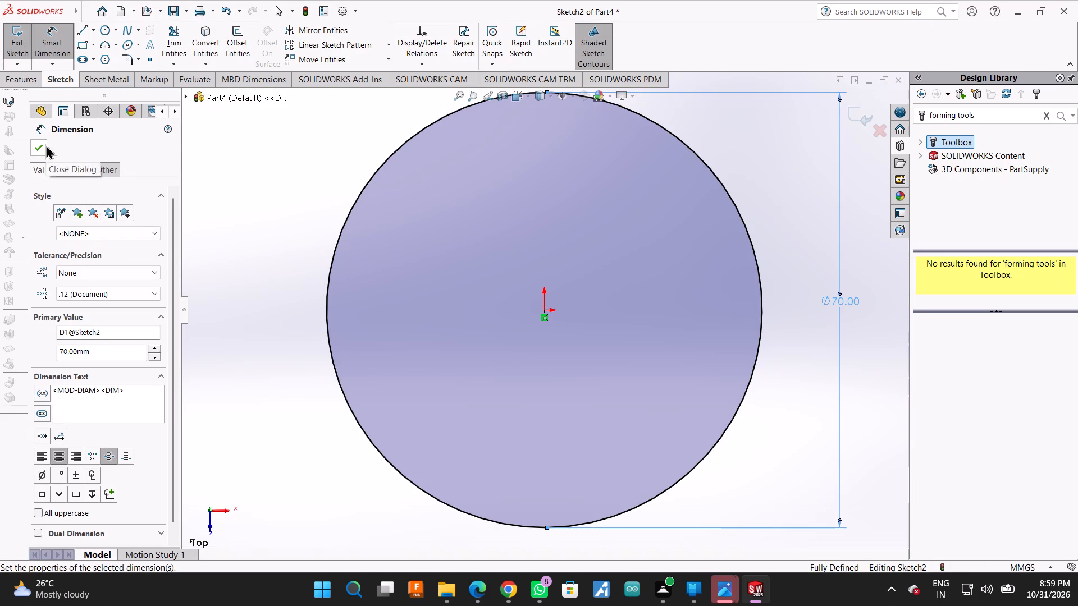
click(45, 144)
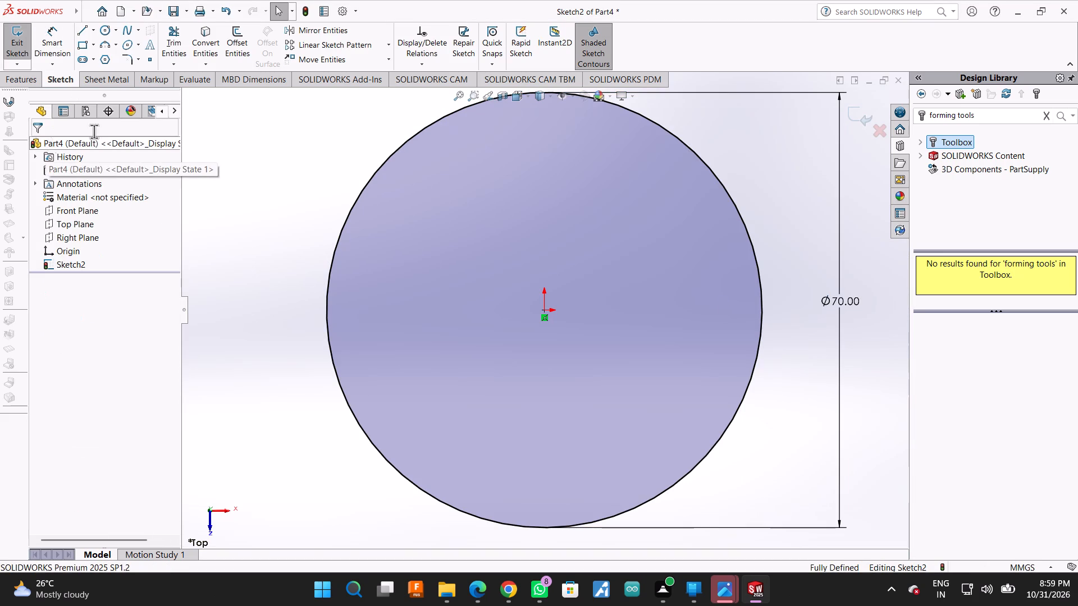
Sketch two circles level with the origin: radius about 20 mm at X about 86 mm, and radius about 28 mm at X about -103 mm.
click(101, 36)
scroll(321, 329, up, 5)
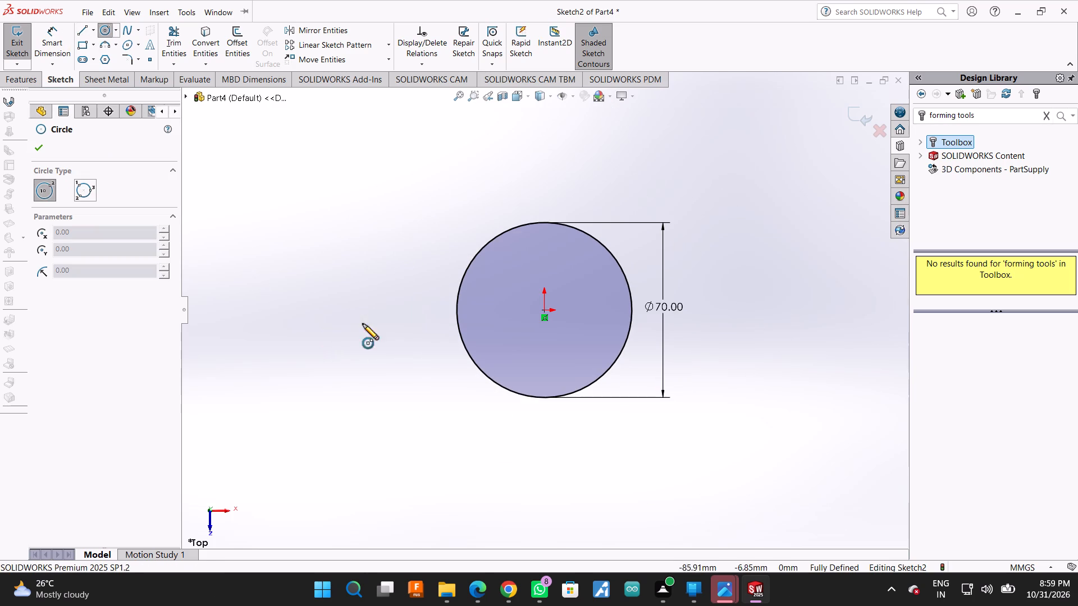
click(760, 311)
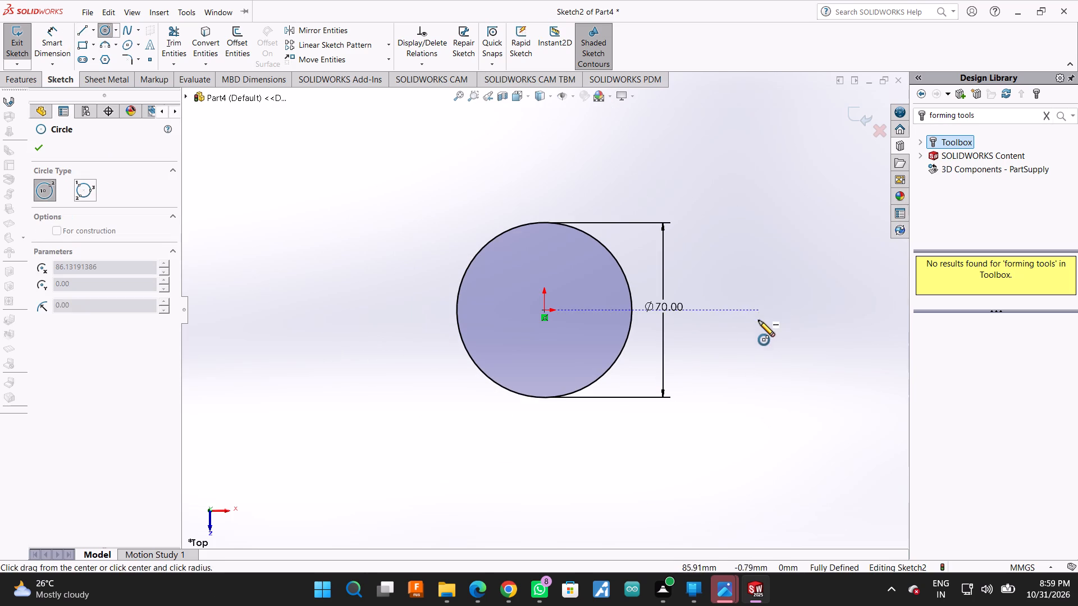
click(763, 359)
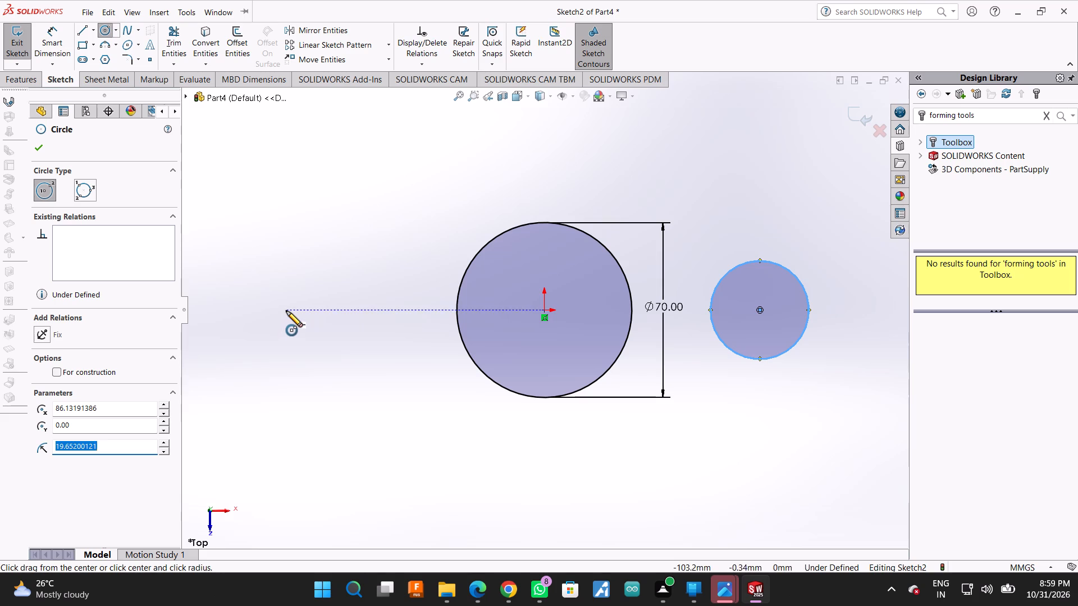
click(286, 311)
click(307, 377)
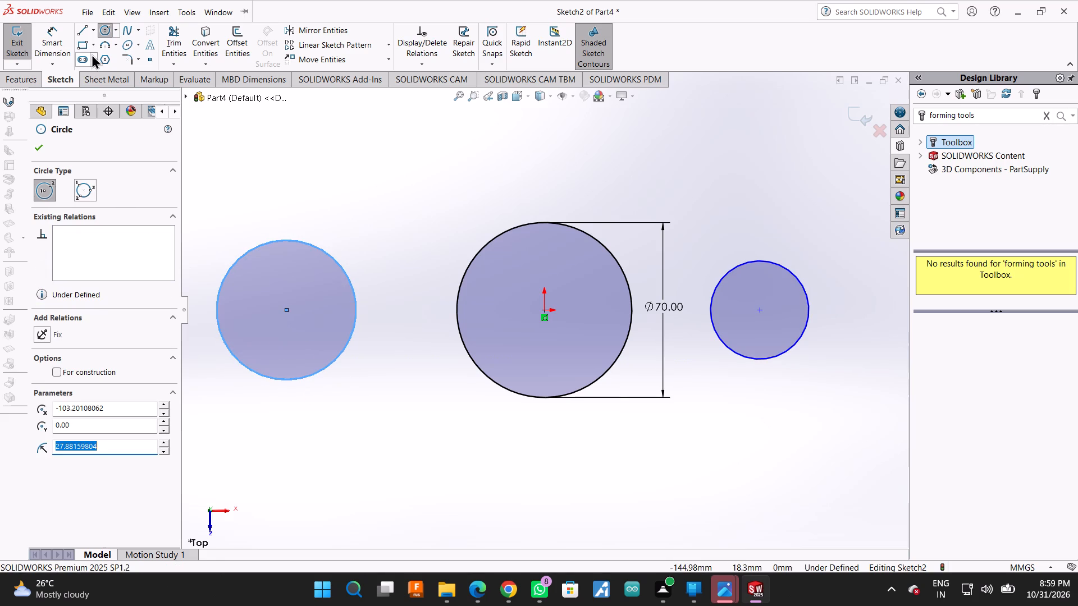
Dimension the diameter of the circle on the negative X side as 32 mm.
click(71, 31)
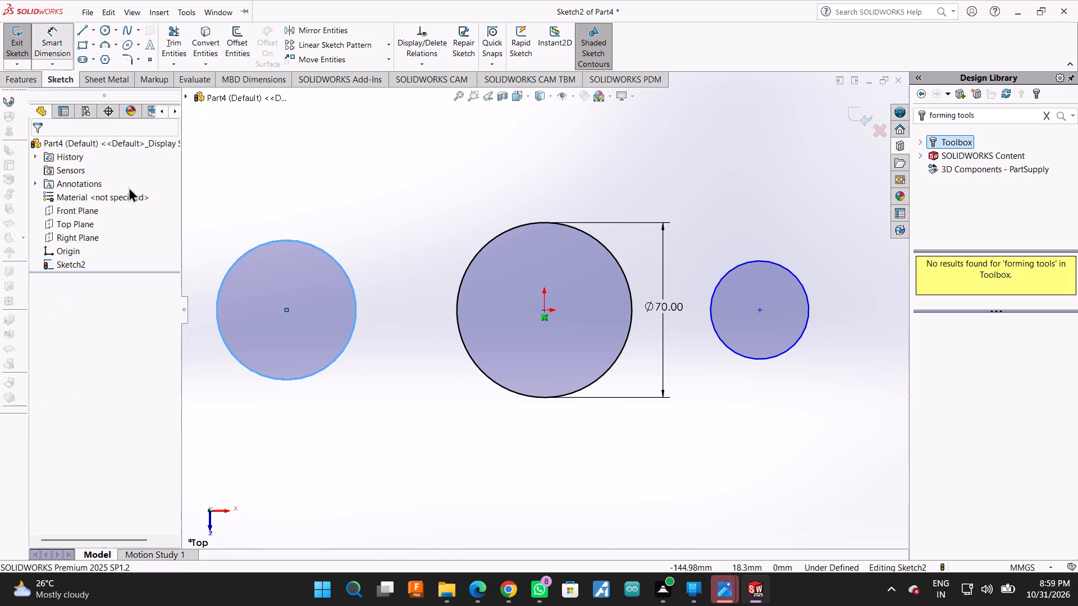
click(321, 249)
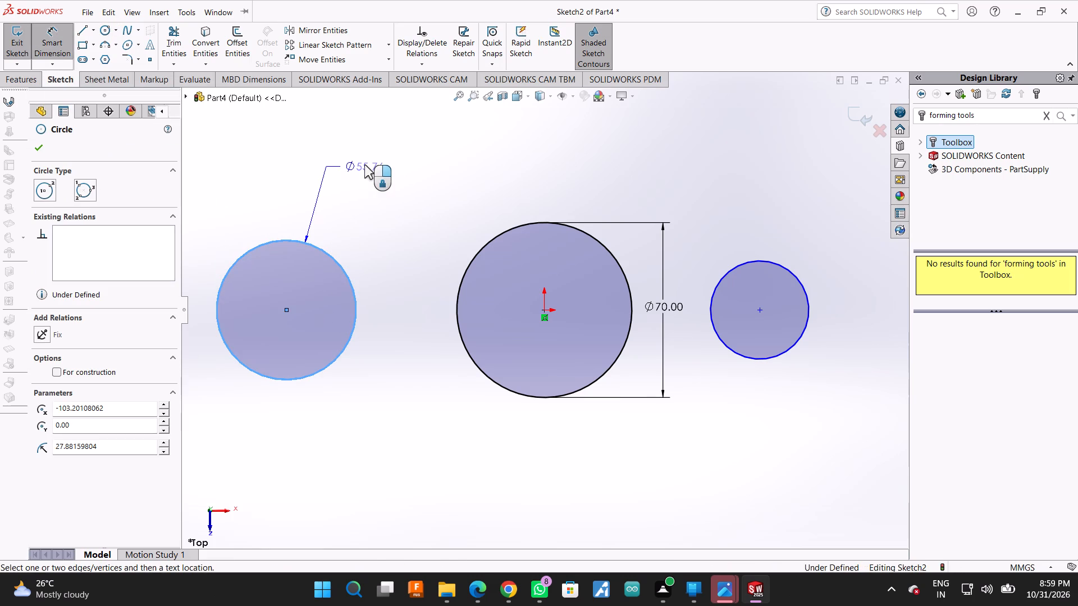
click(364, 164)
text(32)
key(Return)
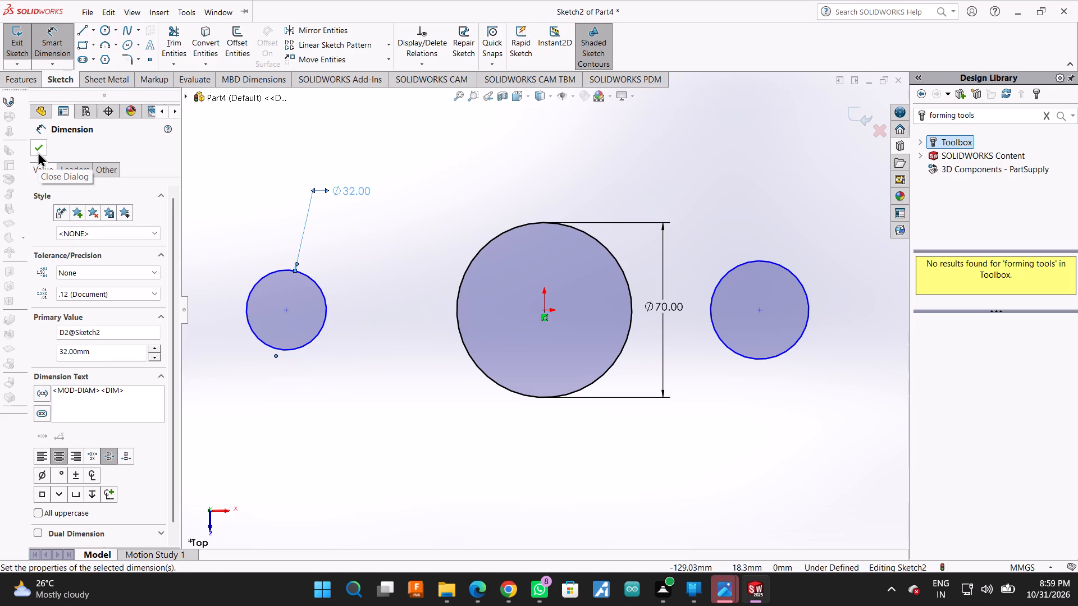
Dimension the diameter of the circle on the positive X side as 32 mm.
click(725, 274)
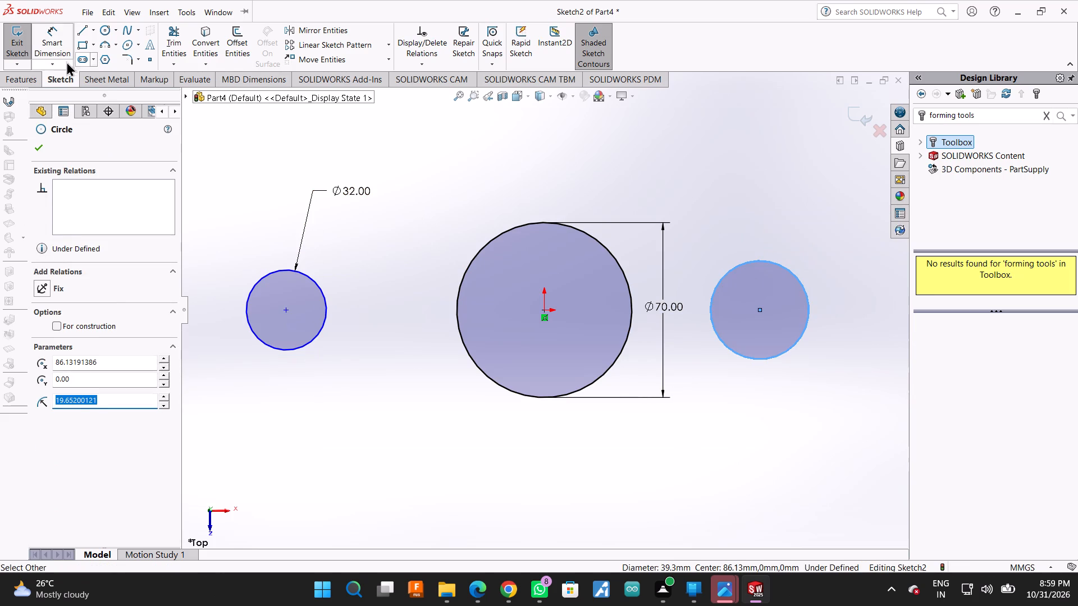
click(52, 26)
click(720, 281)
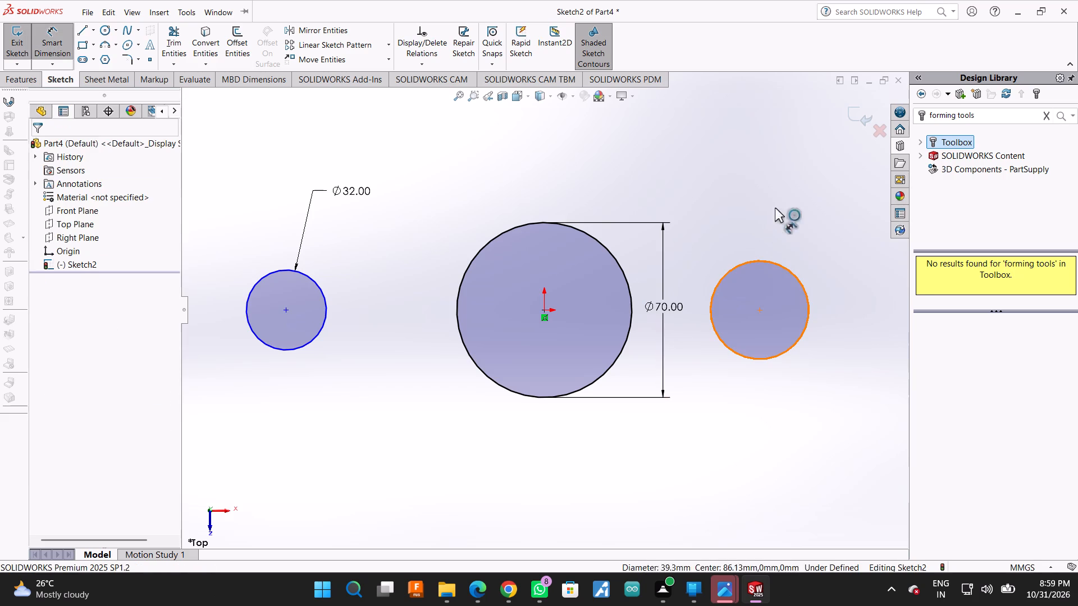
click(800, 178)
text(32)
key(Return)
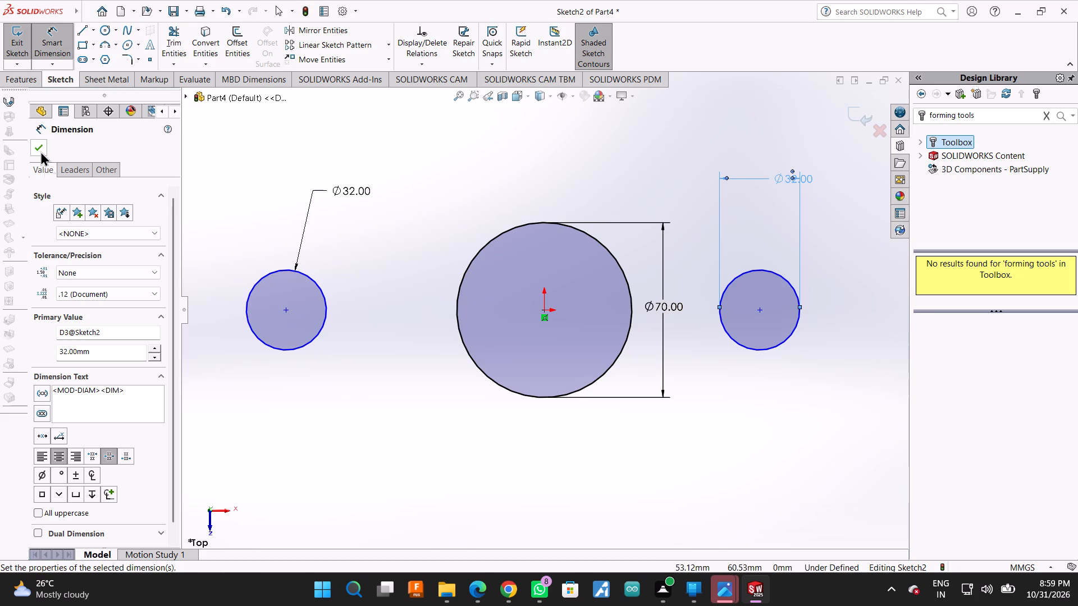
Dimension the distance from the negative-X circle's centre to the origin as 60 mm.
click(286, 310)
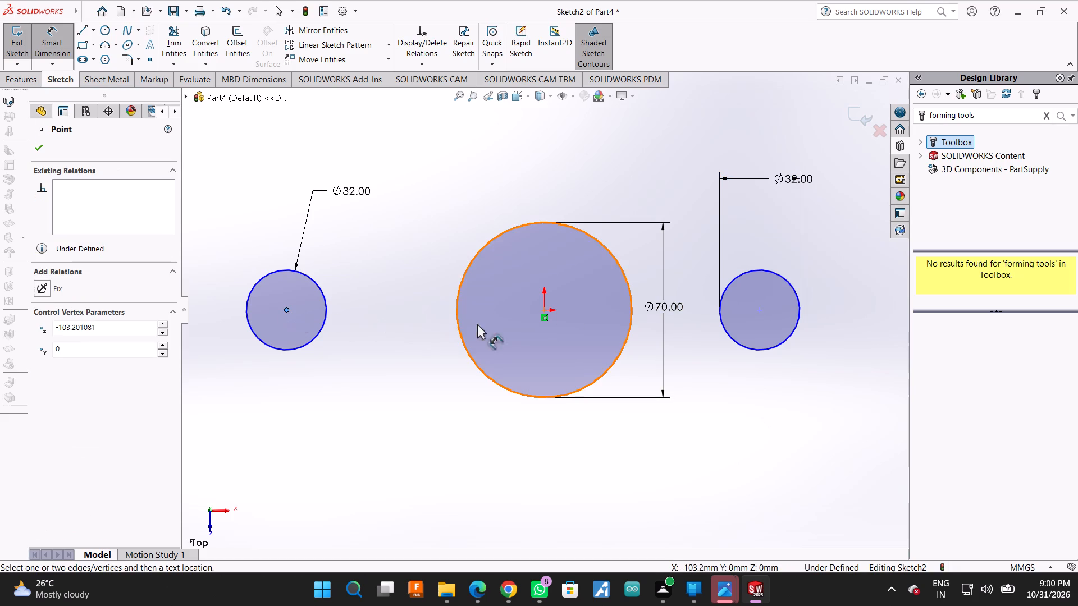
click(544, 311)
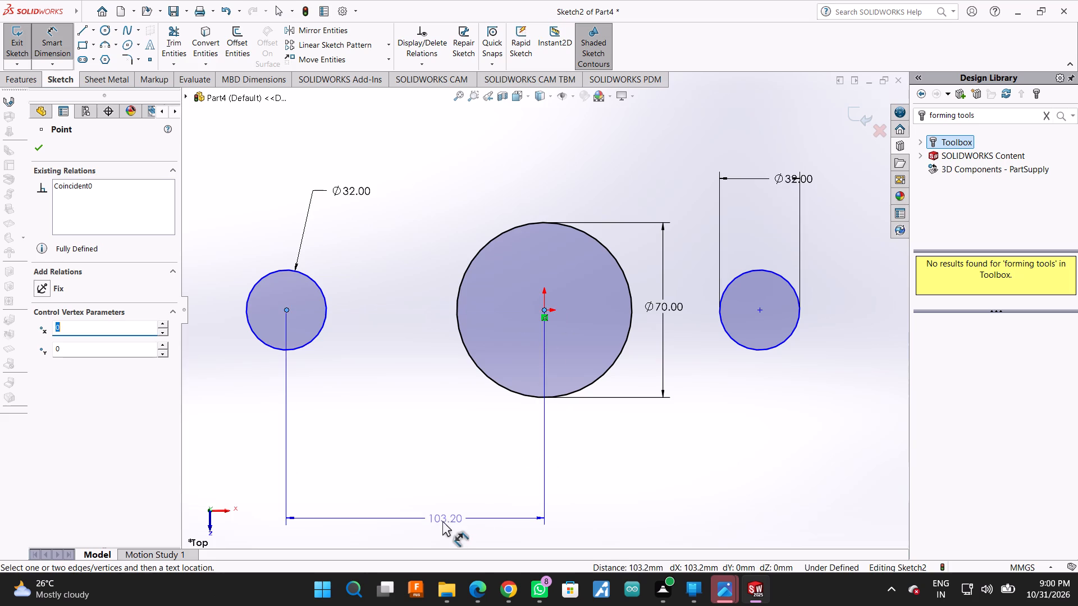
click(435, 525)
text(60)
key(Return)
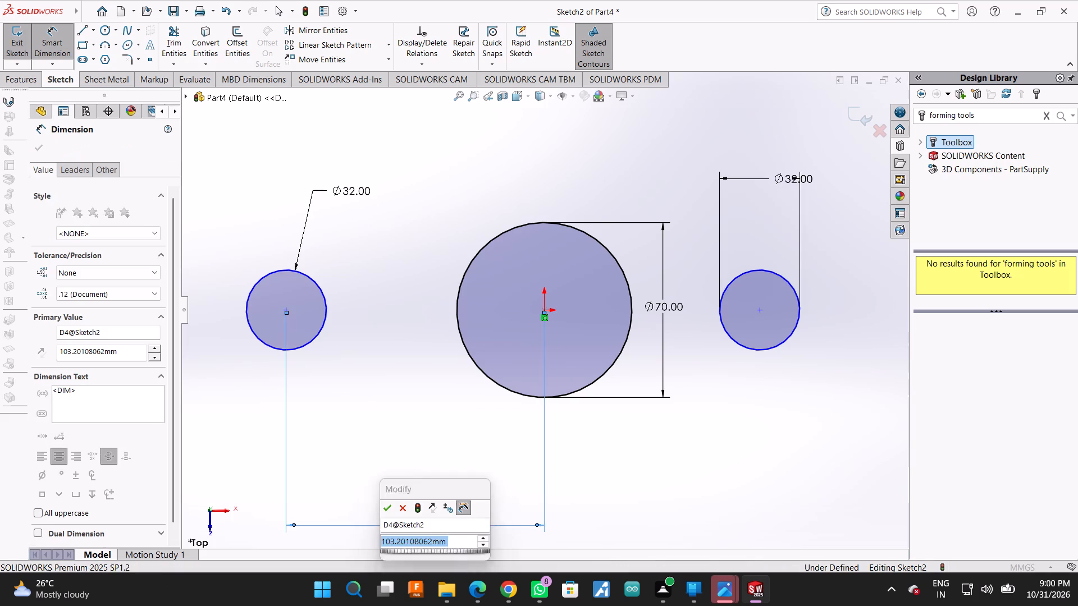
Dimension the distance from the origin to the positive-X circle's centre as 60 mm.
click(541, 311)
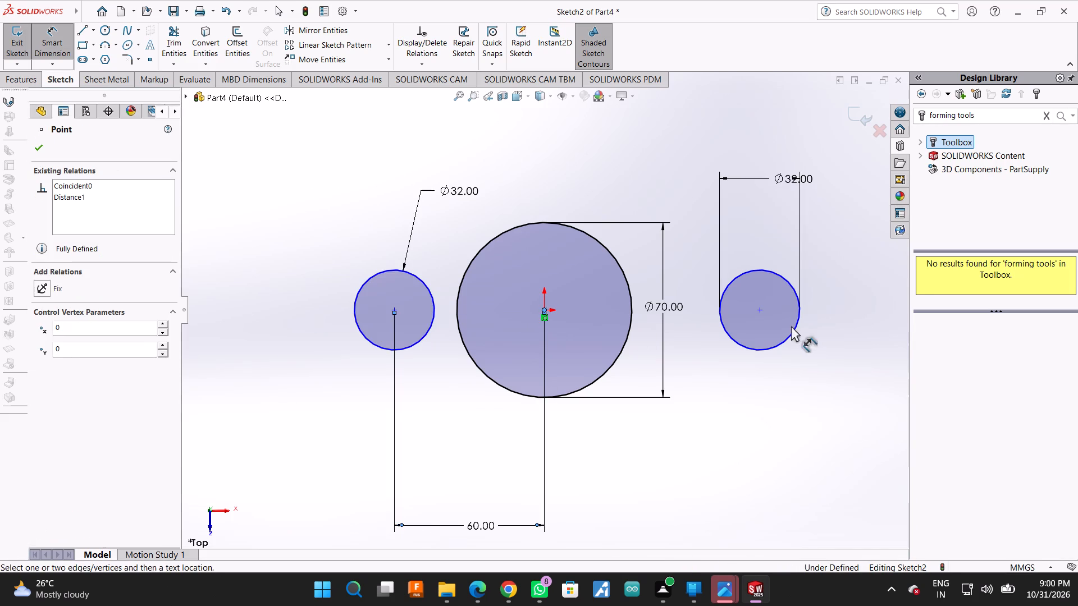
click(762, 311)
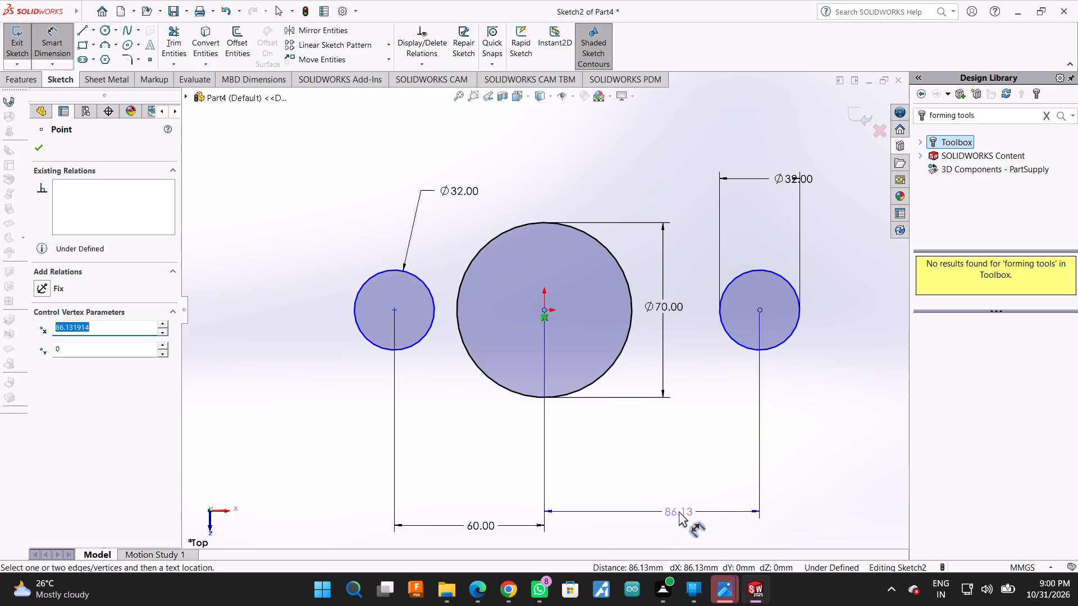
click(679, 511)
text(60)
key(Return)
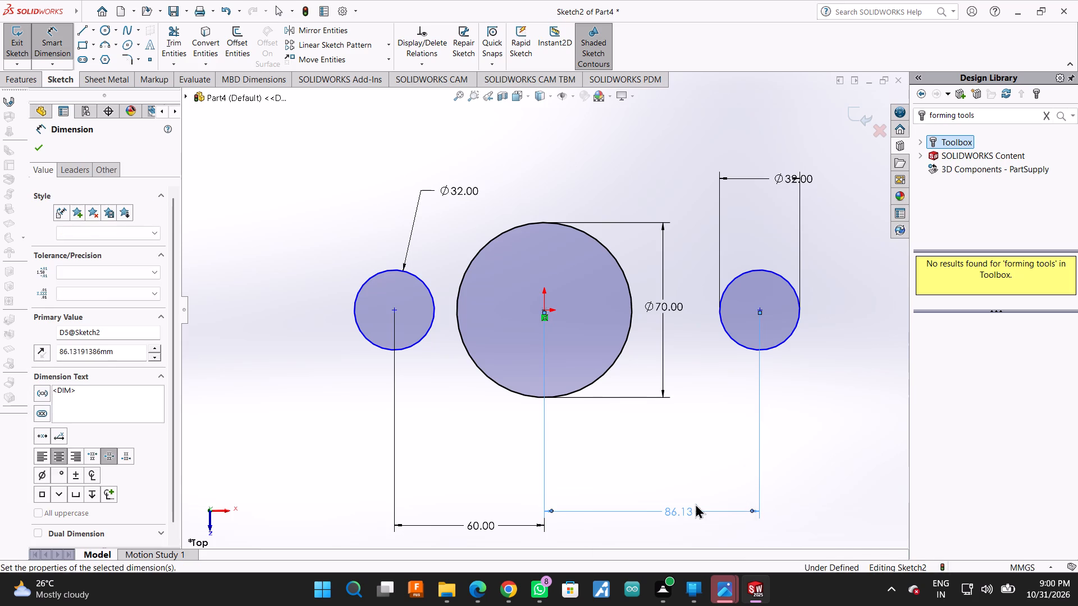
click(40, 151)
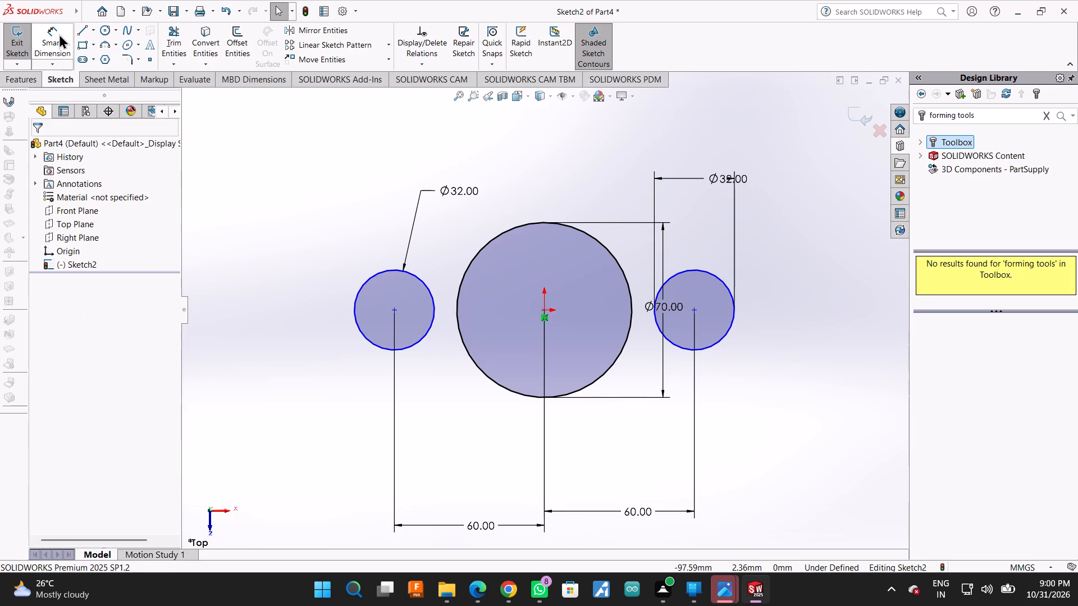
Sketch two lines about 57 mm long, tangent to the negative-X circle and the 70 mm circle, one above and one below the centres.
click(77, 31)
scroll(467, 304, down, 2)
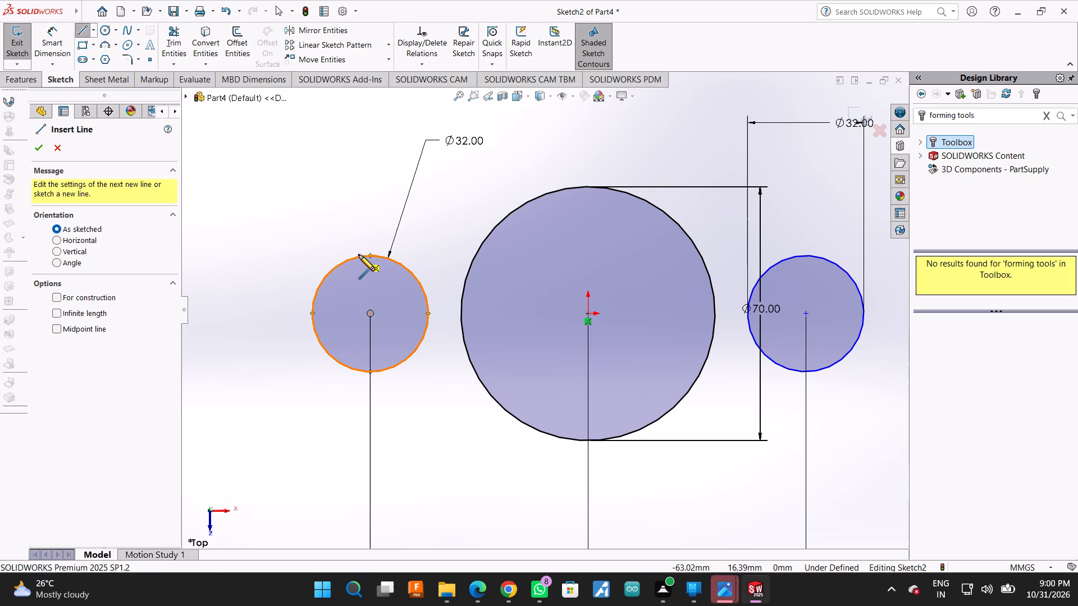
click(359, 255)
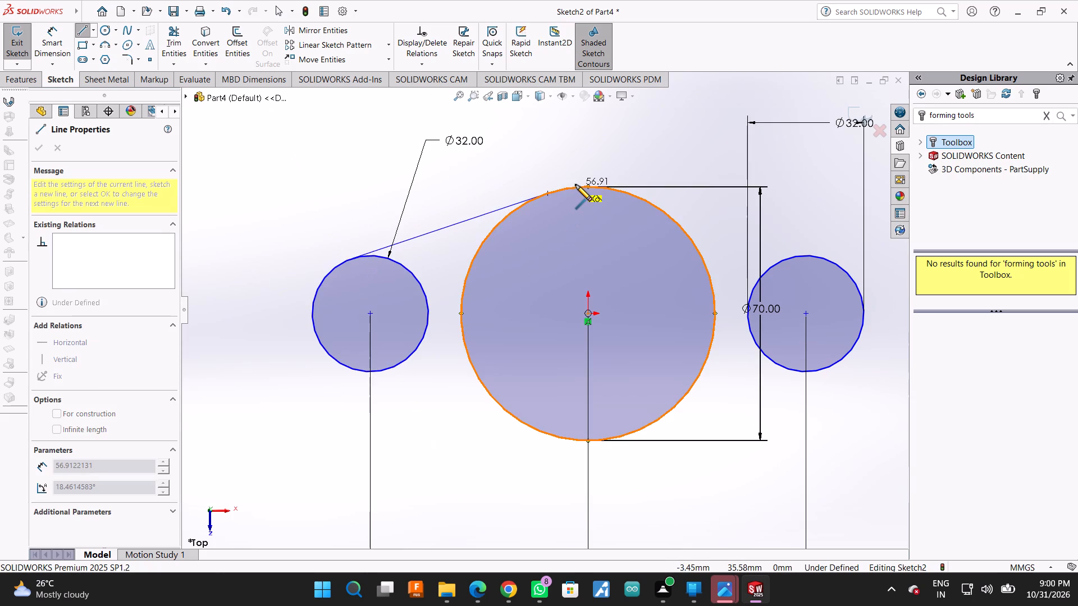
click(575, 185)
key(Escape)
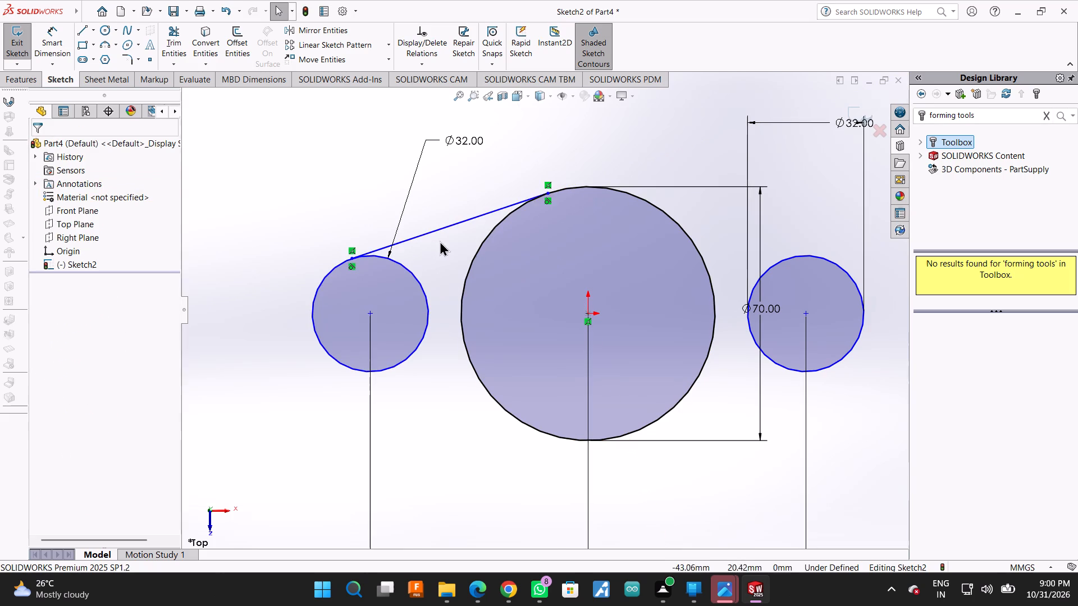
click(77, 34)
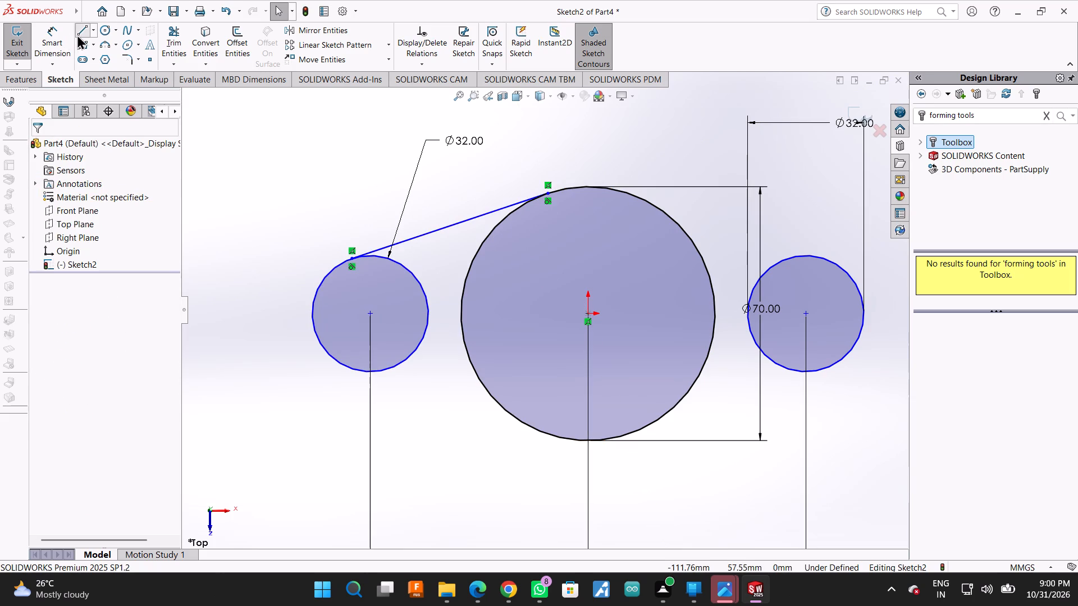
click(363, 372)
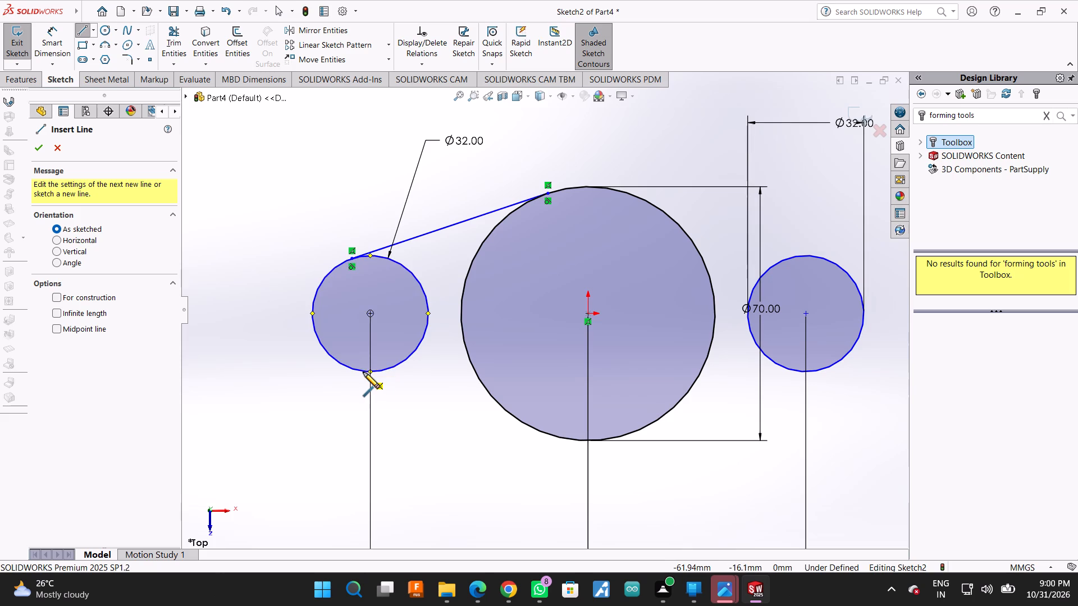
click(599, 441)
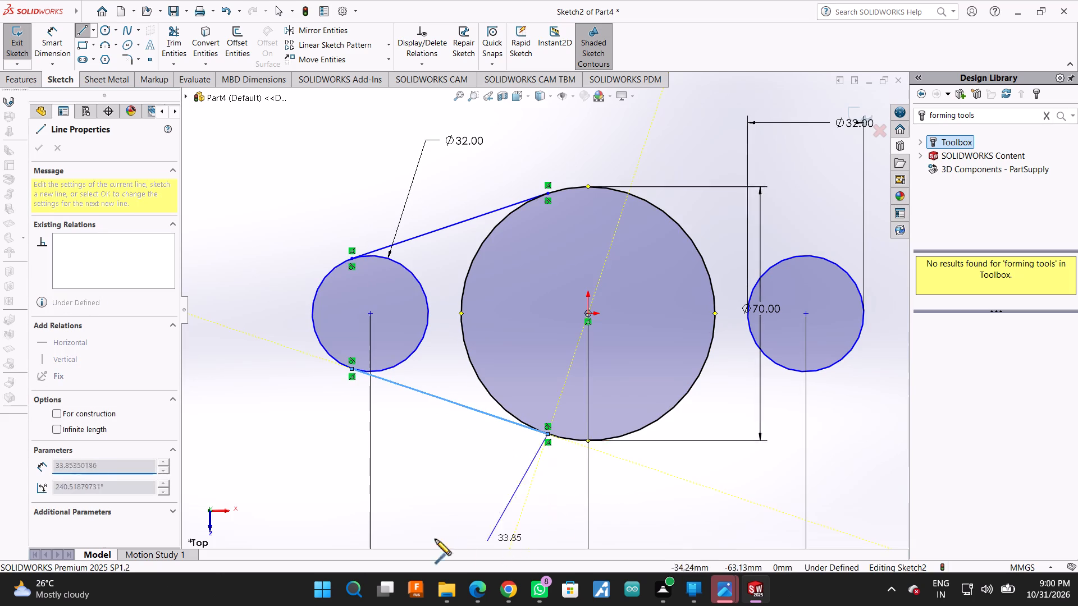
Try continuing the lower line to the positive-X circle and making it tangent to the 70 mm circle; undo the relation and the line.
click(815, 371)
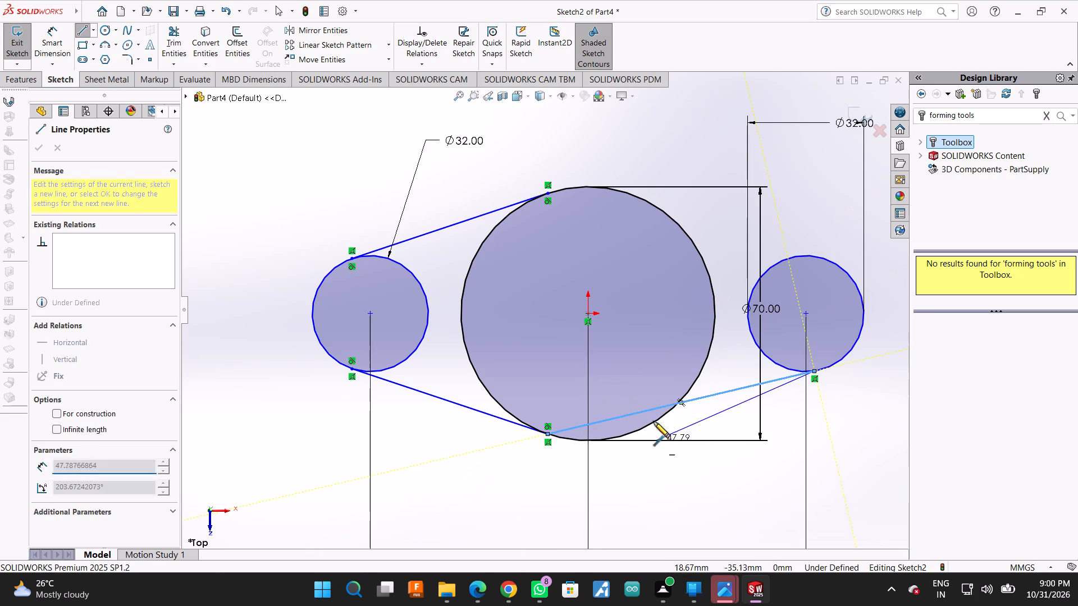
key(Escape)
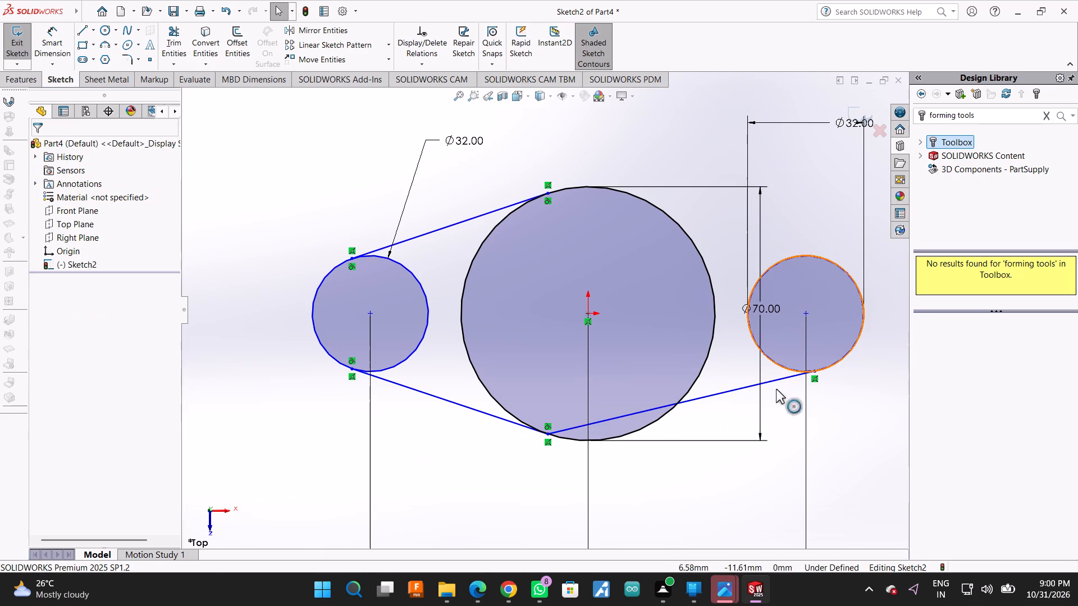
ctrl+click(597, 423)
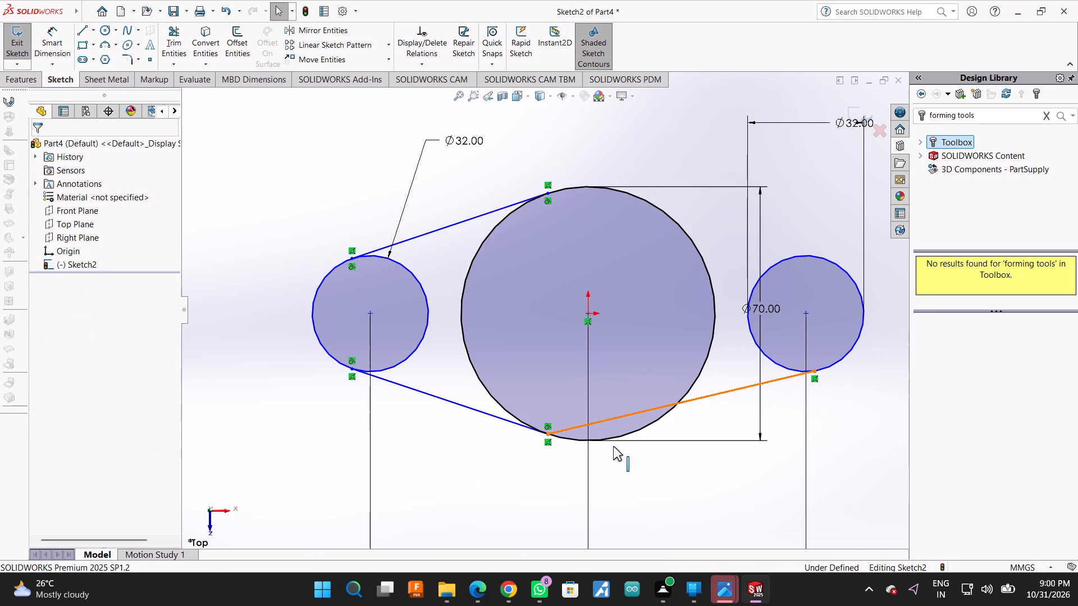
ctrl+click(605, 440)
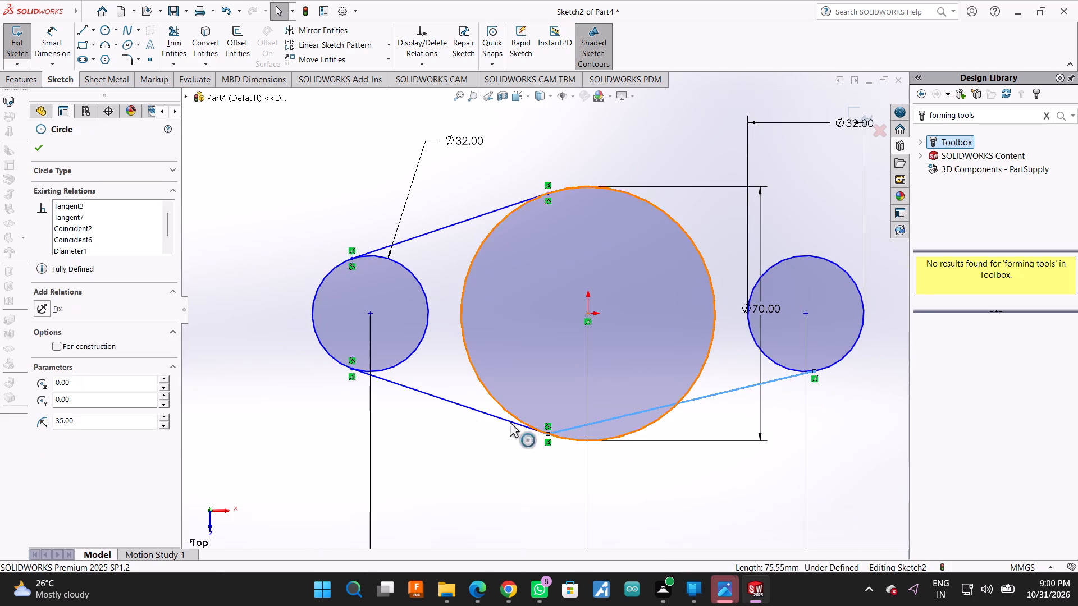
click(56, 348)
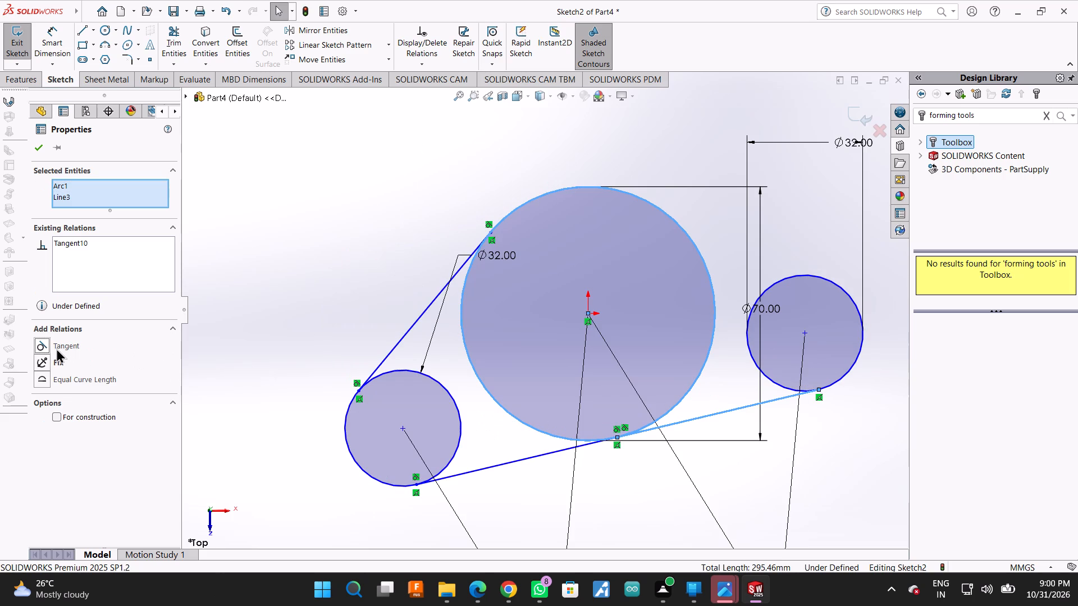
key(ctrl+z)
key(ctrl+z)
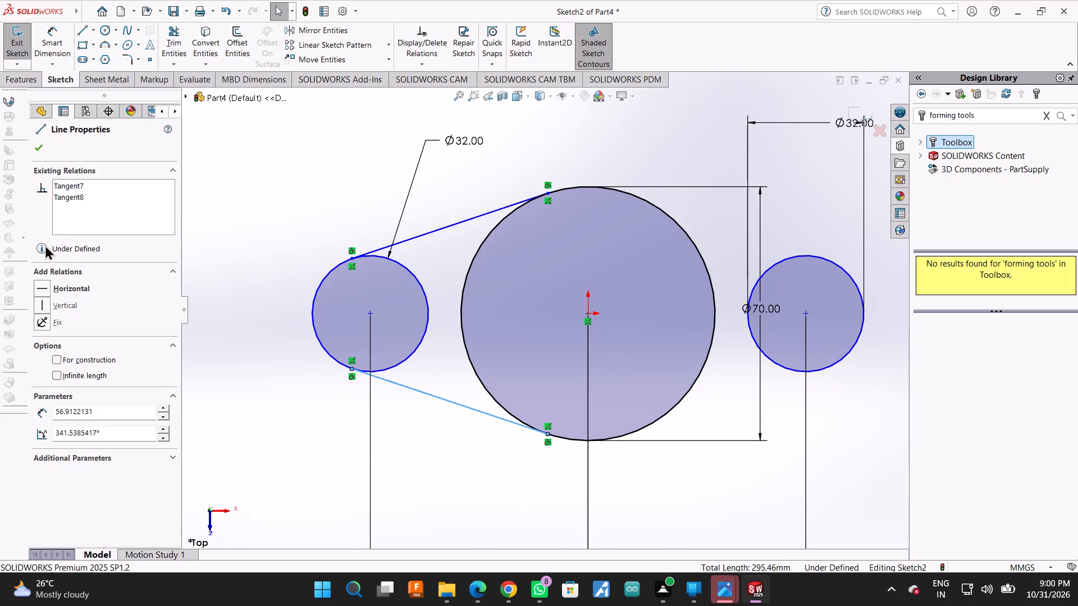
Sketch two lines tangent to the 70 mm circle and the positive-X circle, one below and one above the centres.
click(77, 32)
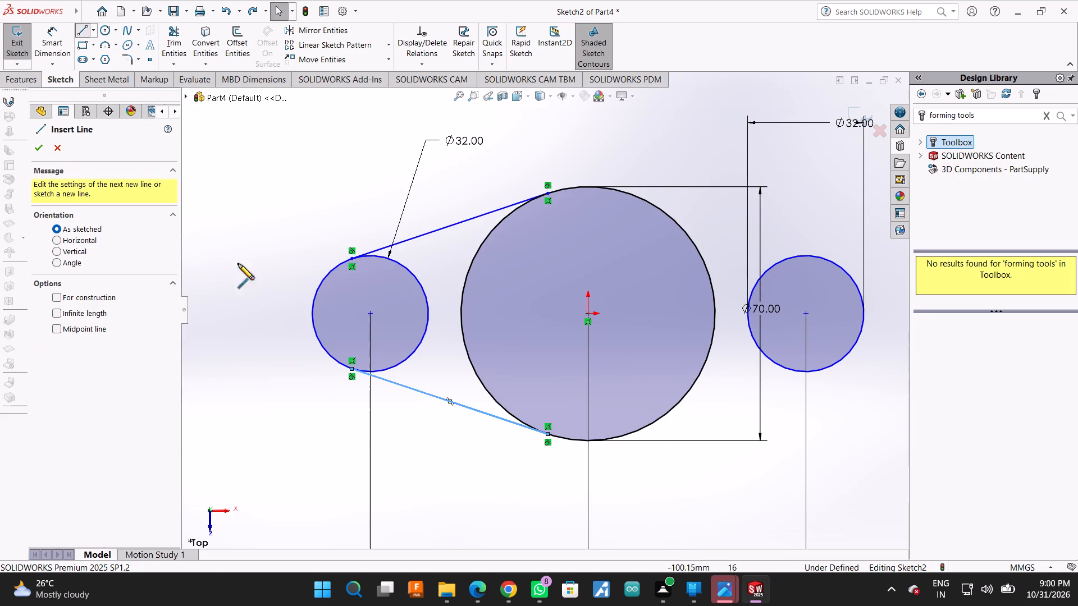
click(614, 439)
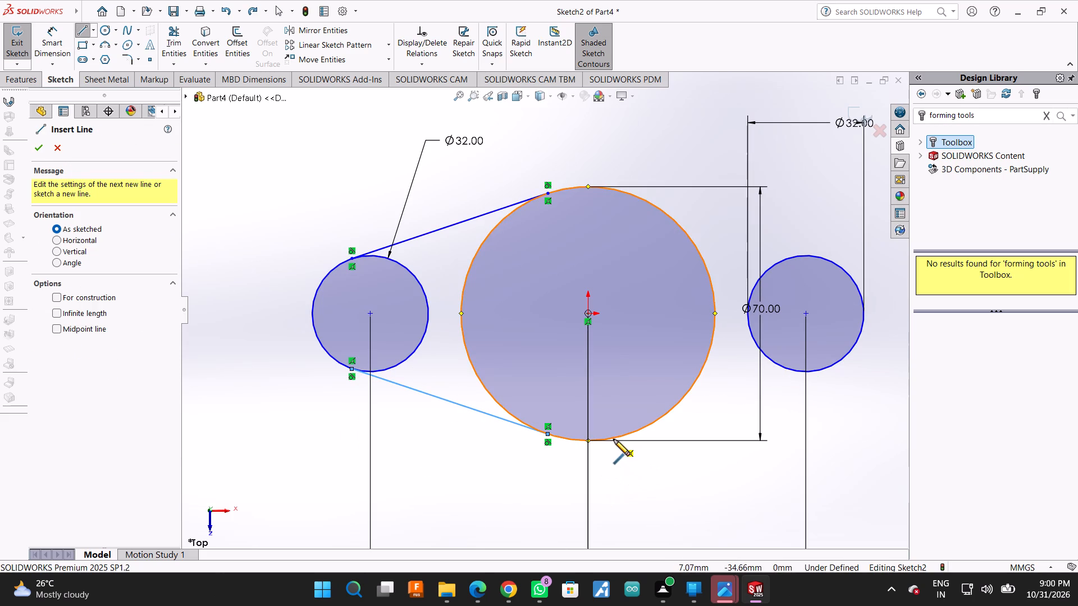
click(821, 372)
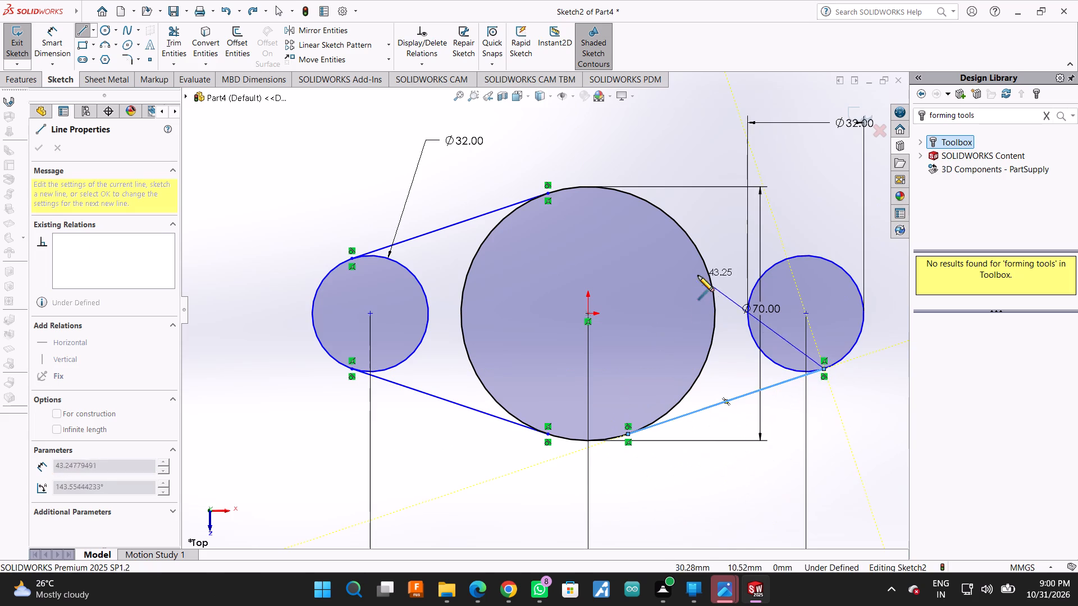
key(Escape)
click(85, 26)
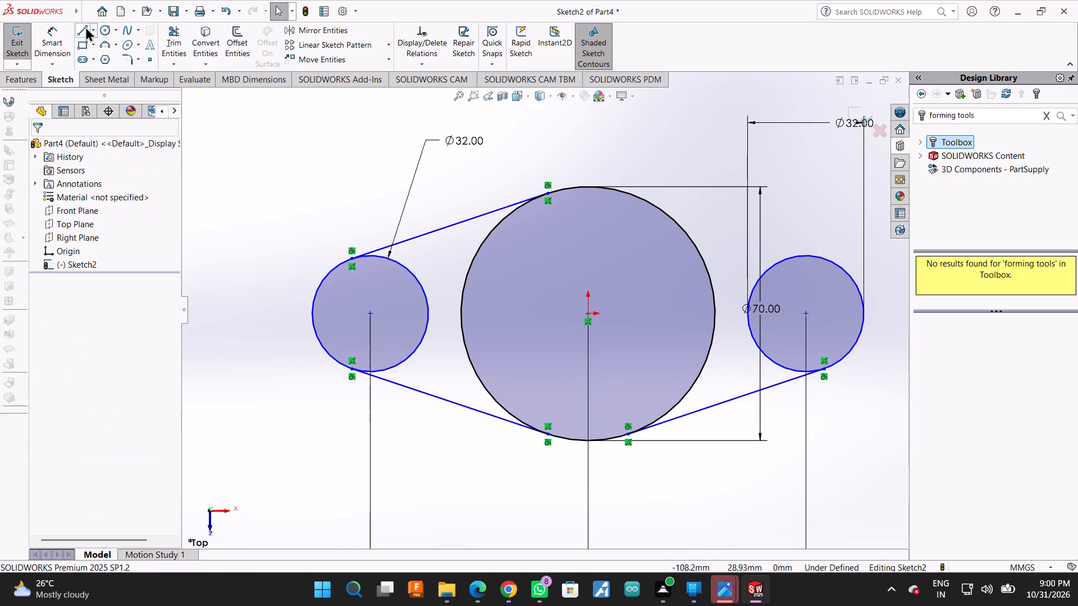
click(820, 256)
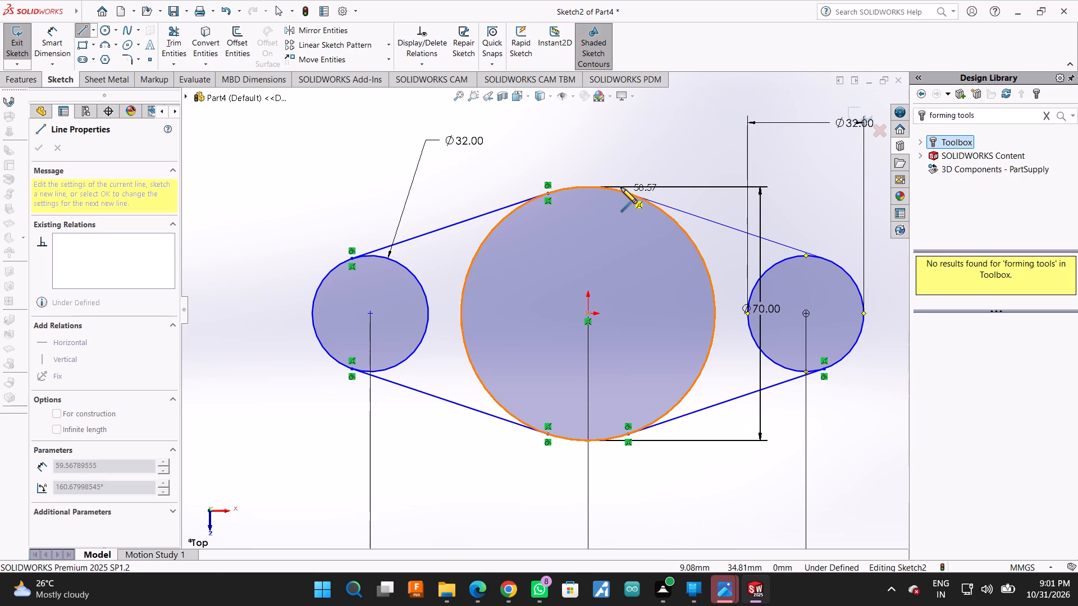
click(619, 189)
key(Escape)
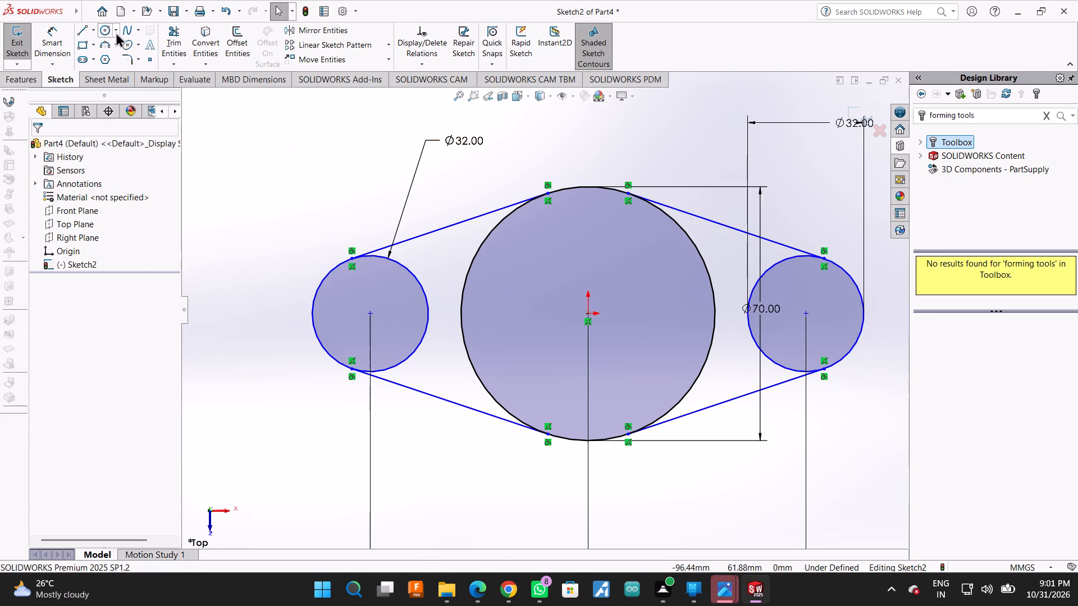
Power-trim the inner arcs of both 32 mm circles and both side arcs of the 70 mm circle, leaving one closed outline.
click(167, 36)
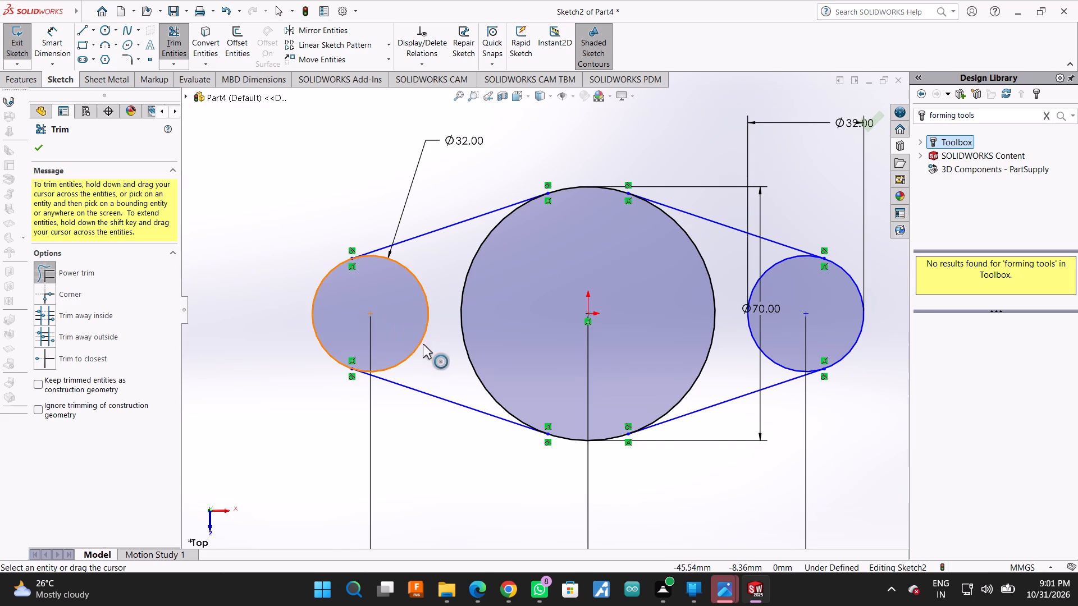
drag(394, 332, 425, 344)
drag(446, 316, 475, 329)
drag(725, 277, 687, 294)
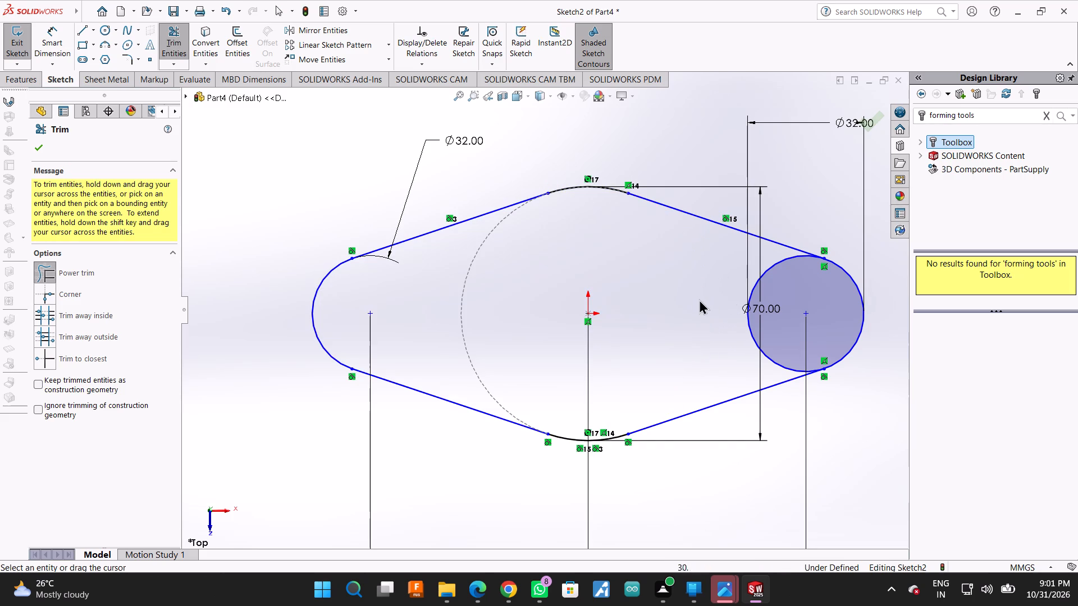
drag(764, 293, 735, 299)
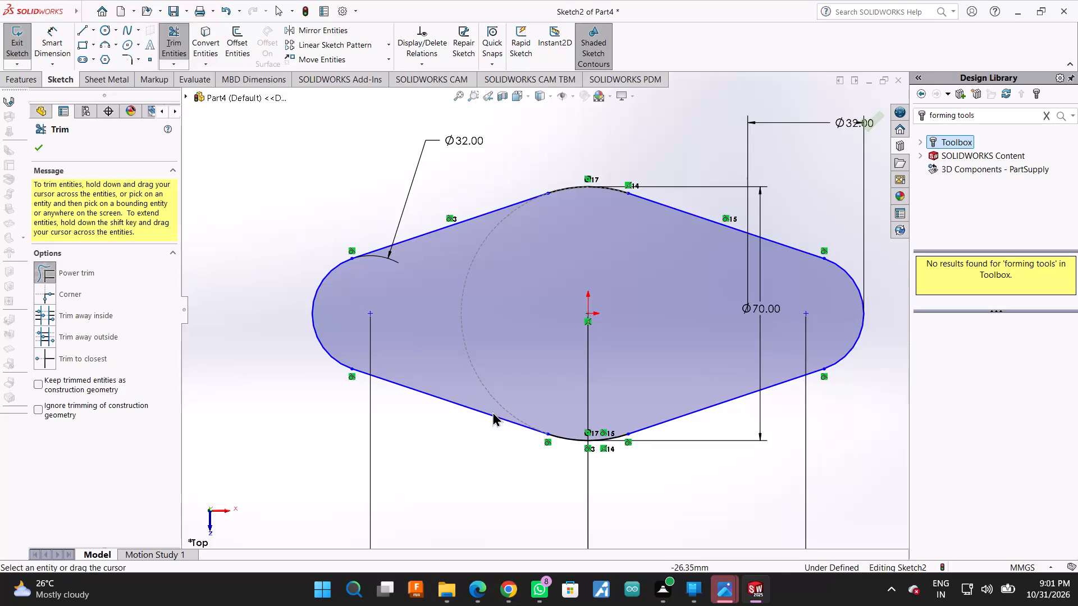
click(42, 151)
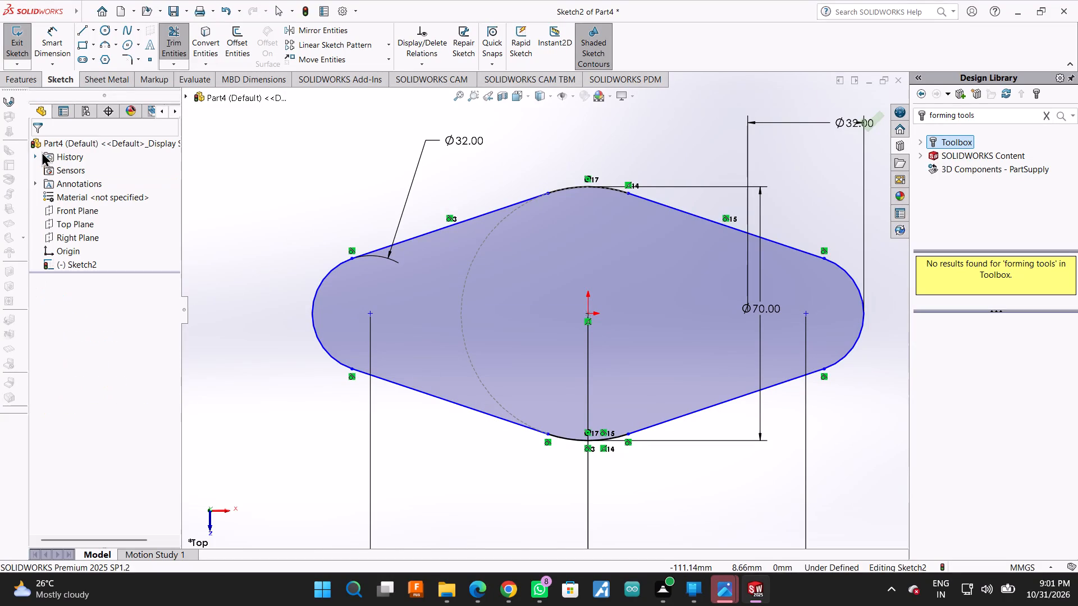
Extrude the closed outline as a blind boss 10 mm deep from the sketch plane.
click(25, 86)
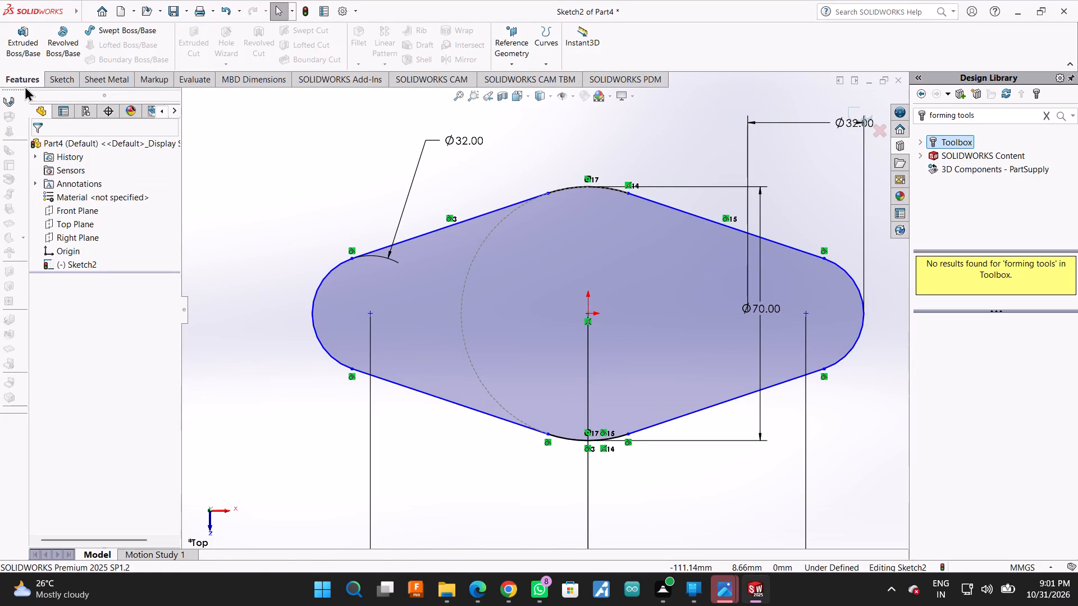
click(12, 37)
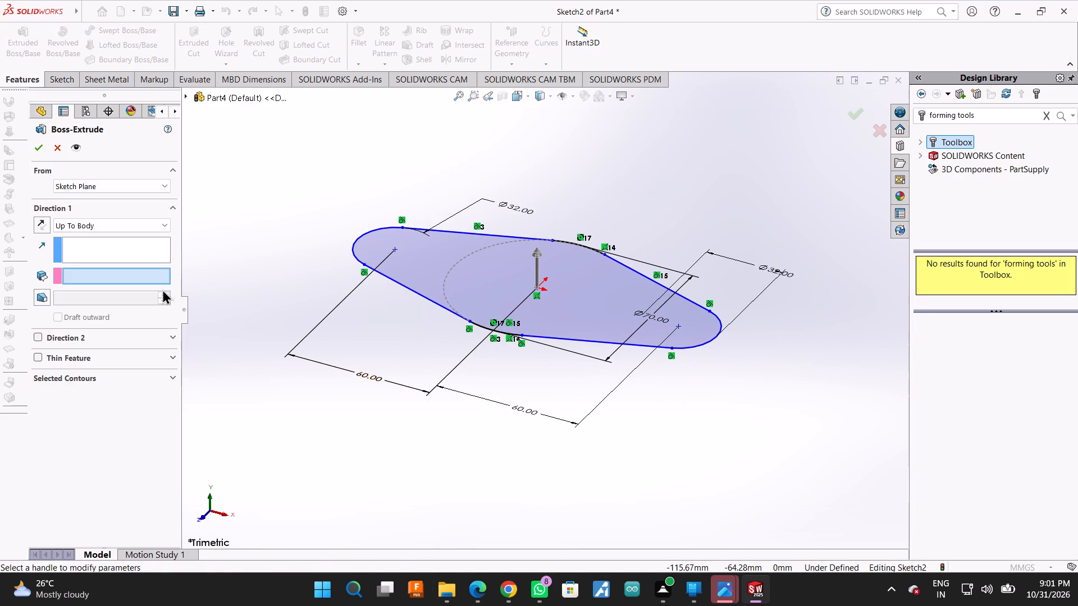
click(111, 224)
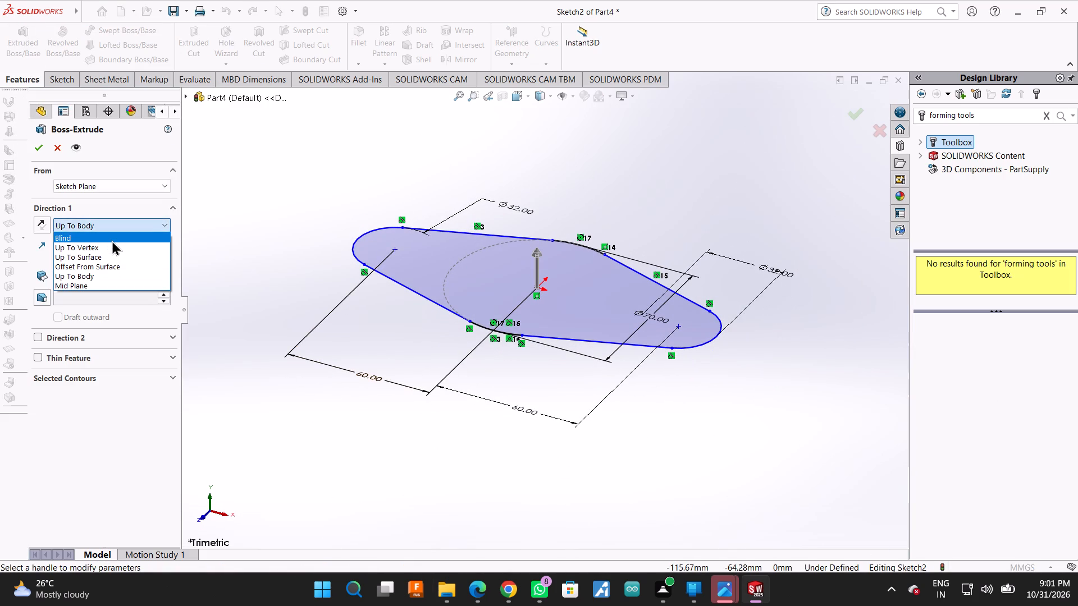
click(112, 240)
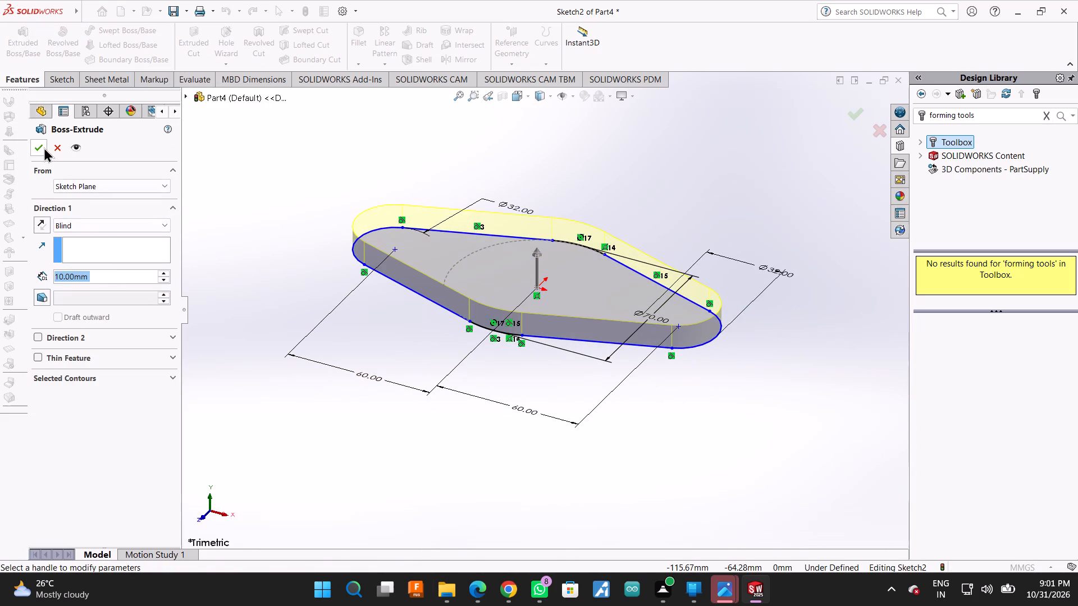
click(44, 147)
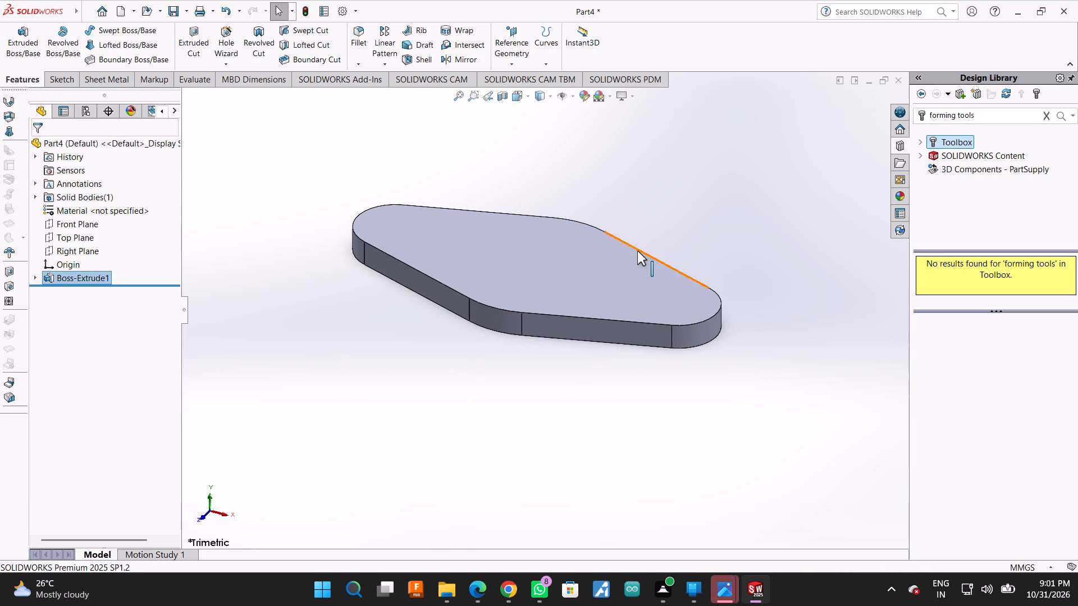
Sketch a 20 mm diameter circle on the plate's top face, concentric with the positive-X rounded end.
click(629, 273)
click(677, 242)
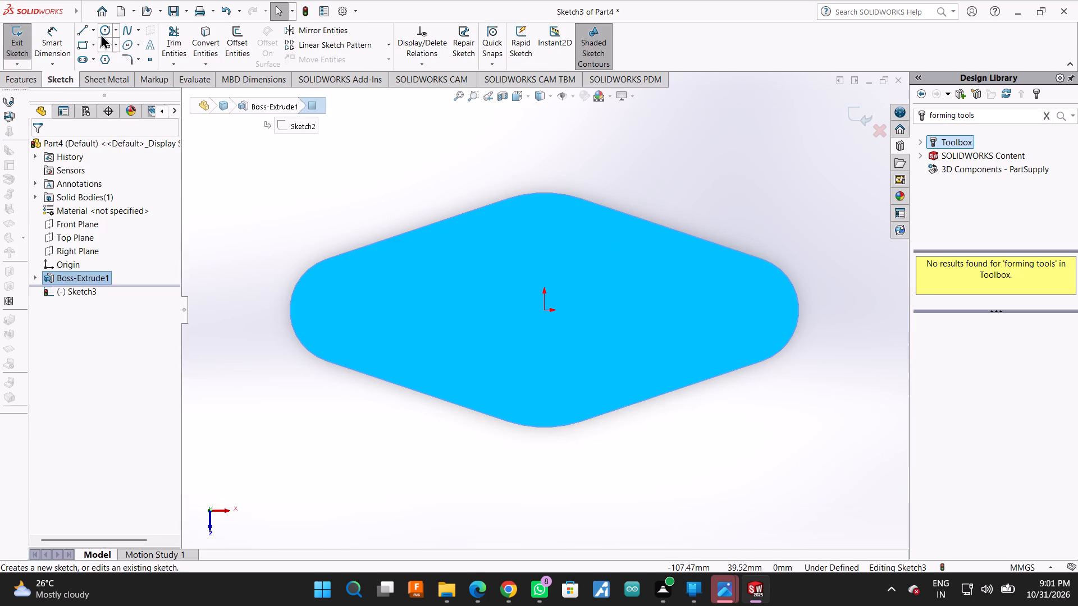
click(101, 32)
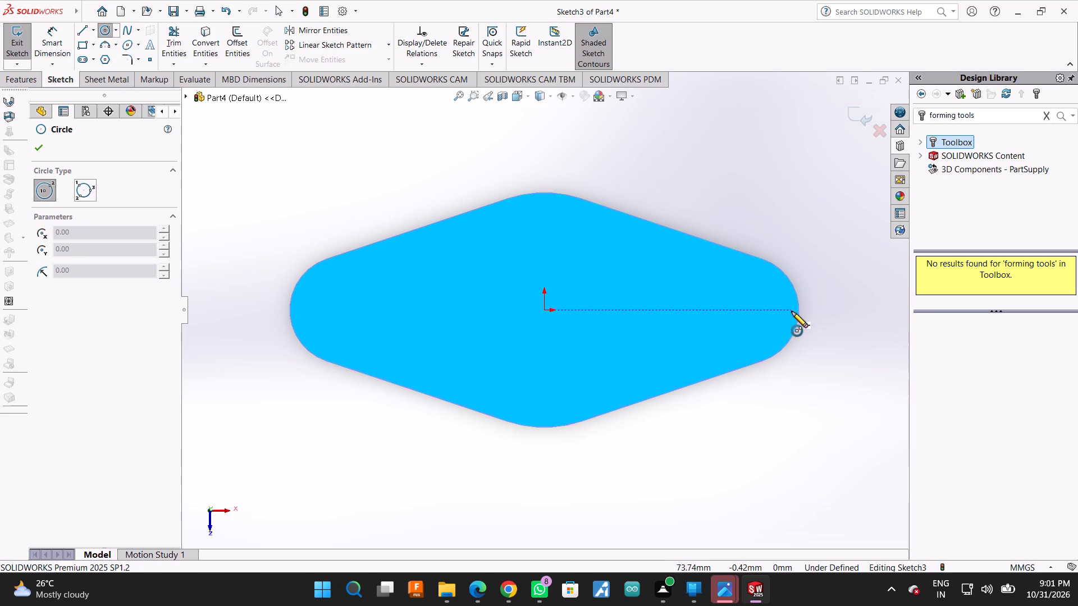
click(746, 311)
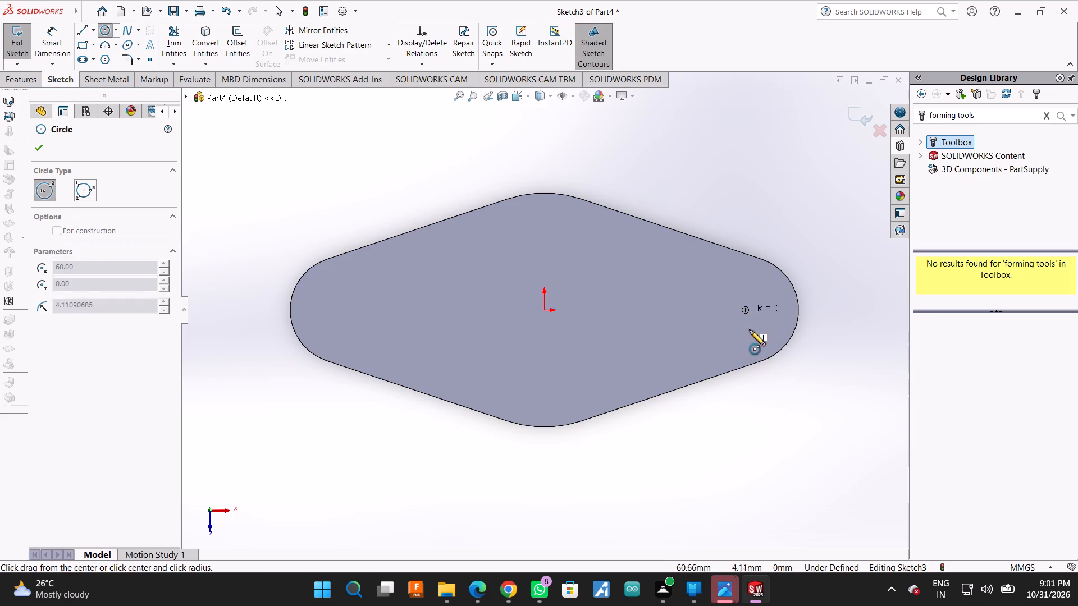
click(752, 338)
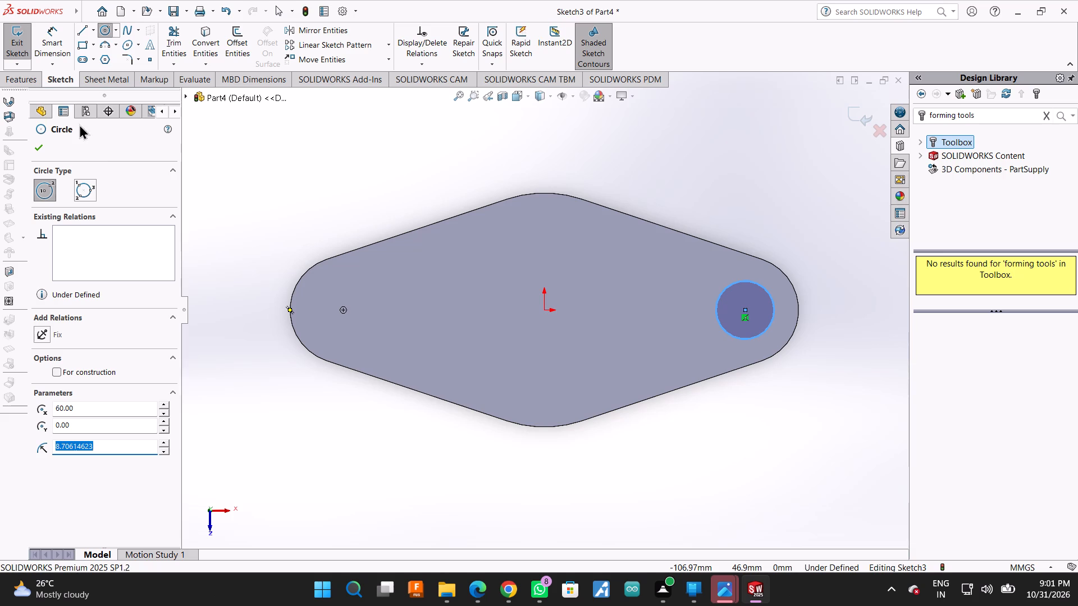
click(51, 40)
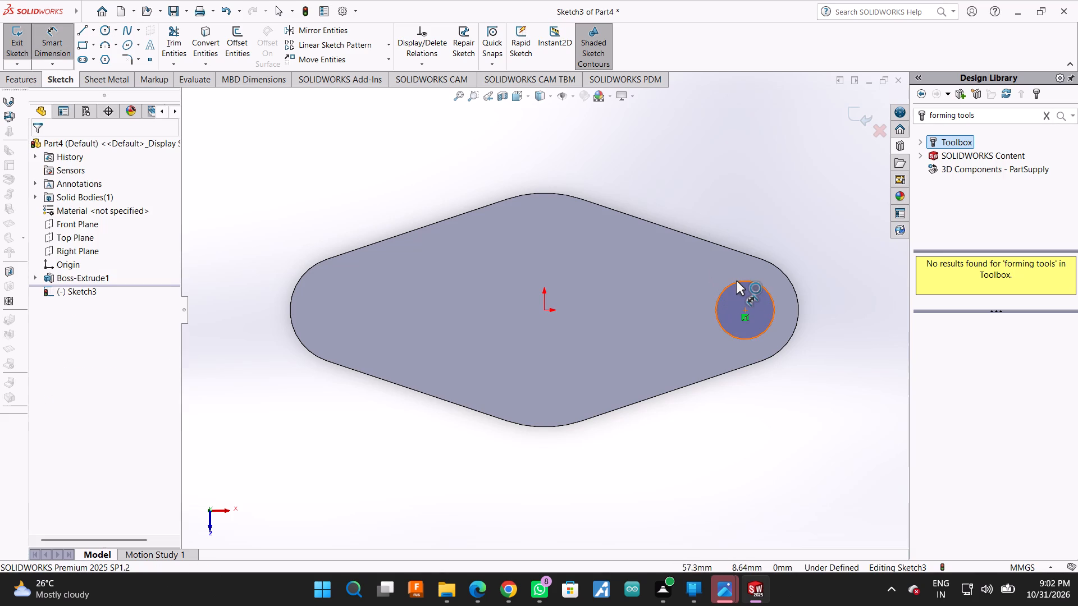
click(737, 281)
click(762, 198)
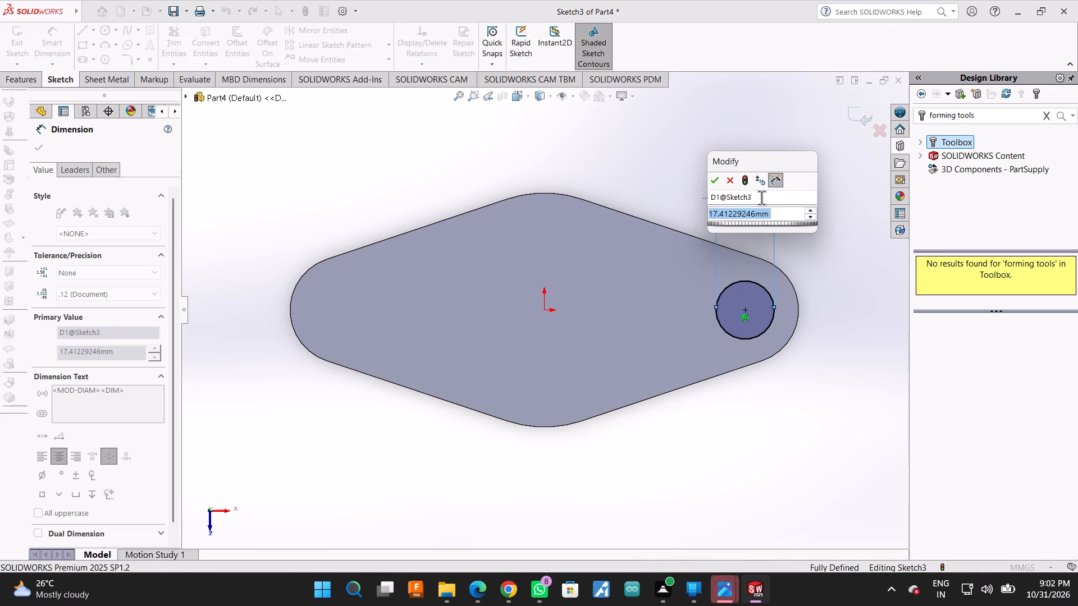
text(20)
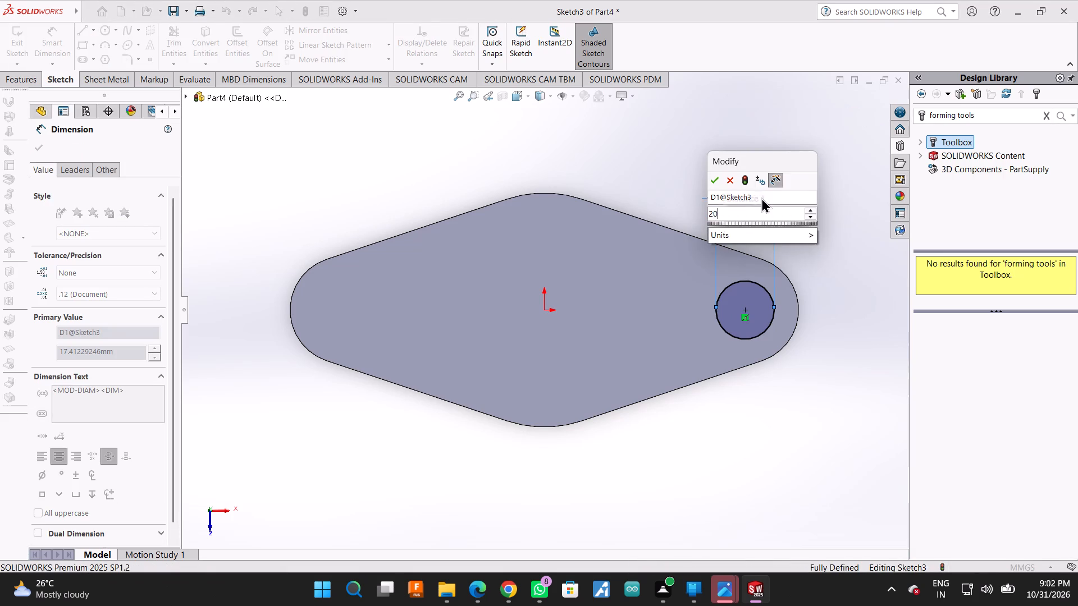
key(Return)
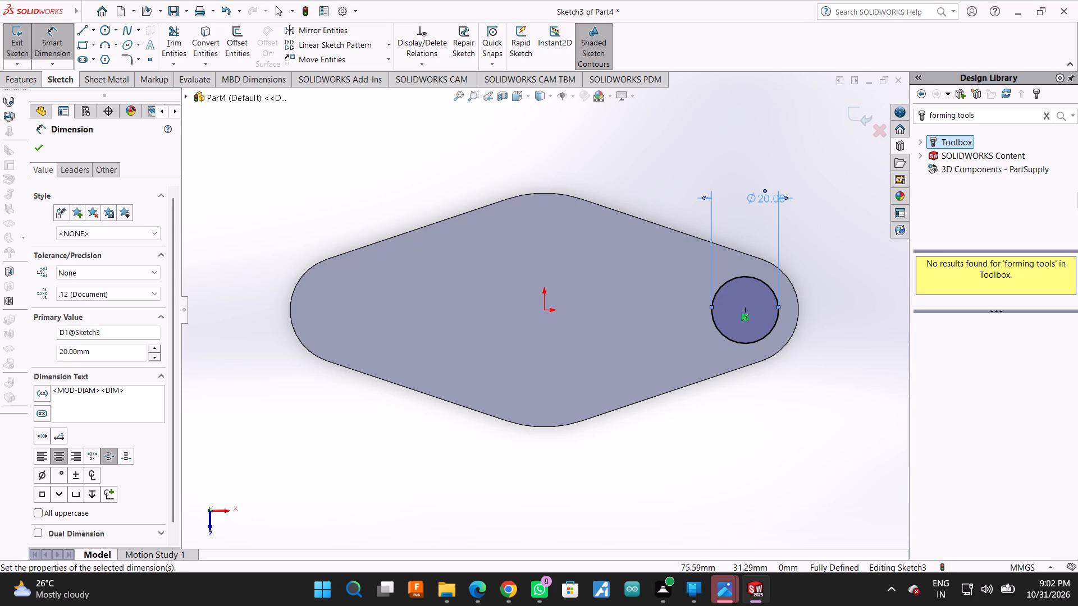
click(43, 140)
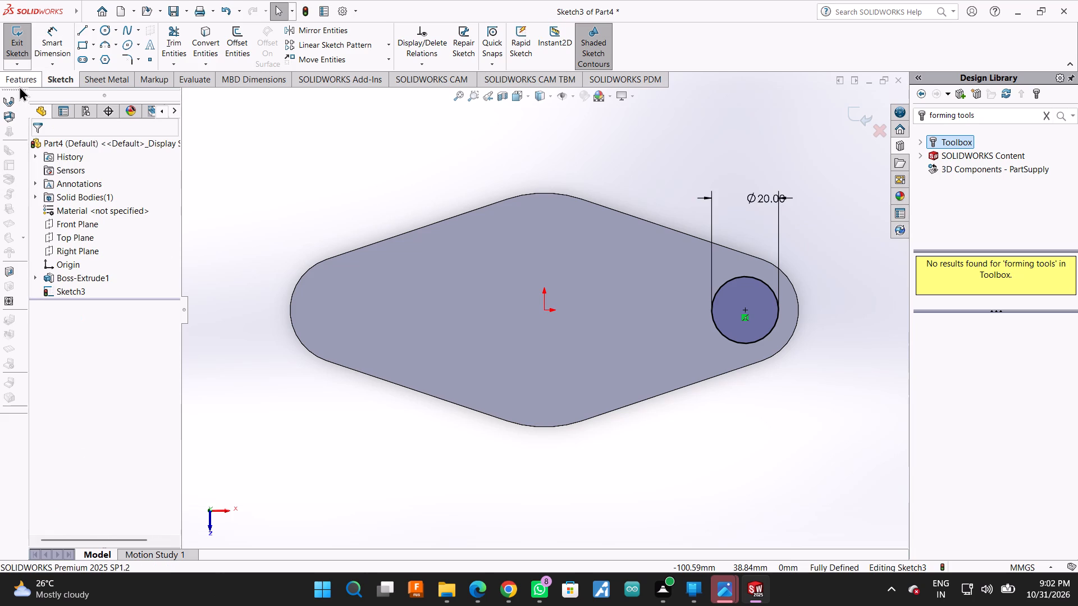
Extrude the 20 mm circle 20 mm upward as a blind boss merged with the plate.
click(19, 86)
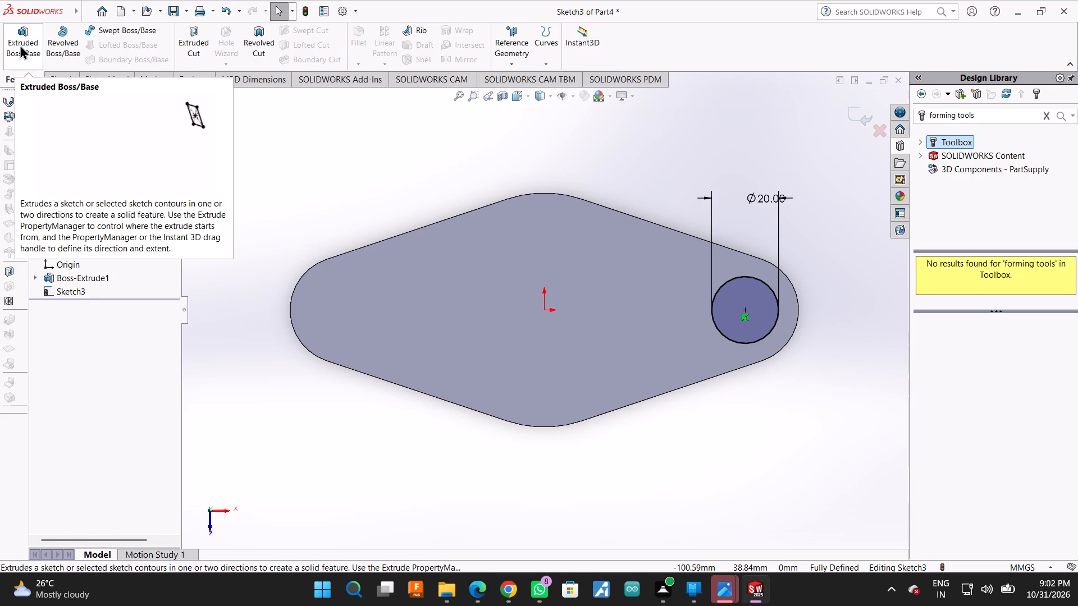
click(20, 42)
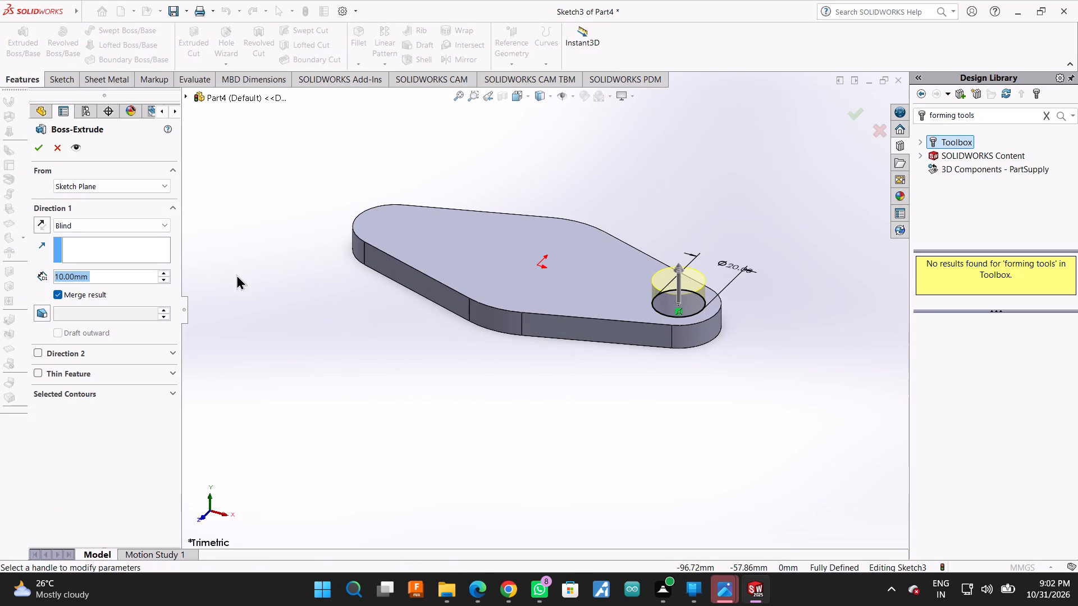
text(20)
key(Return)
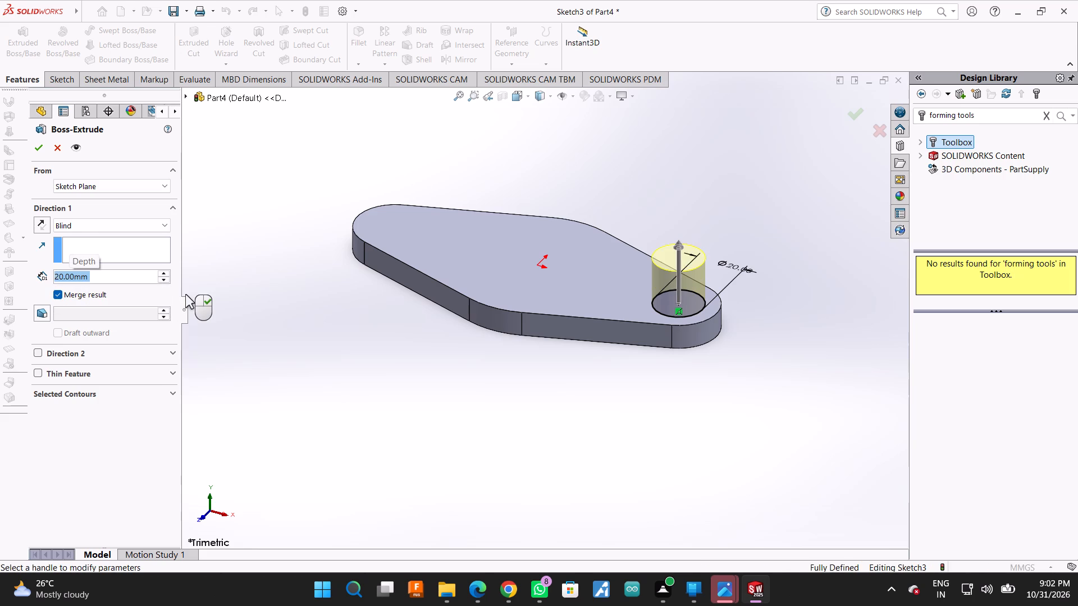
click(35, 140)
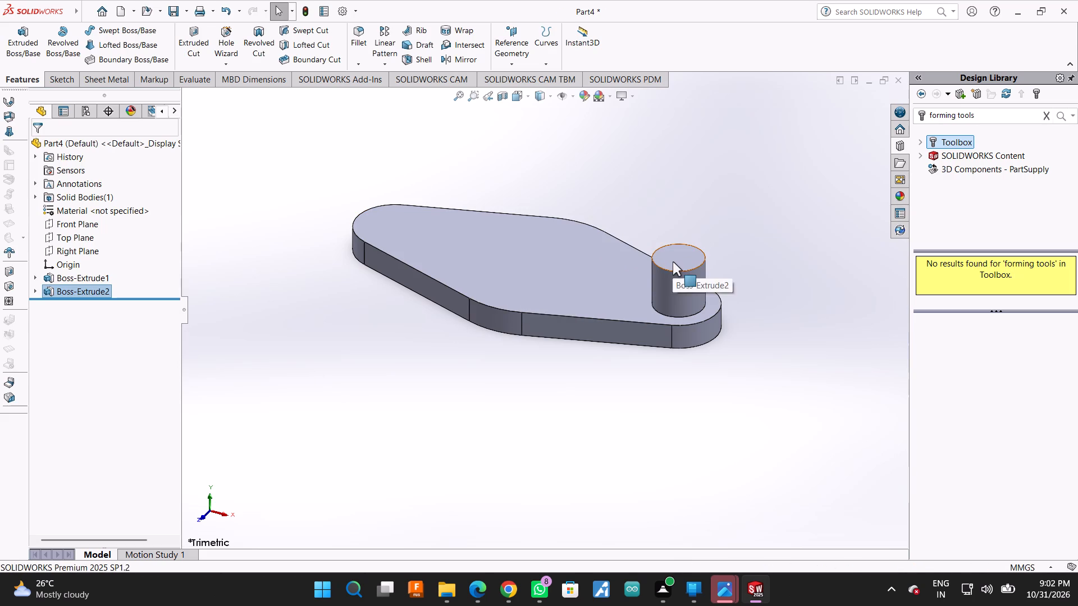
Sketch a 12 mm diameter circle on the top face of the cylindrical boss, concentric with it.
click(673, 261)
click(719, 231)
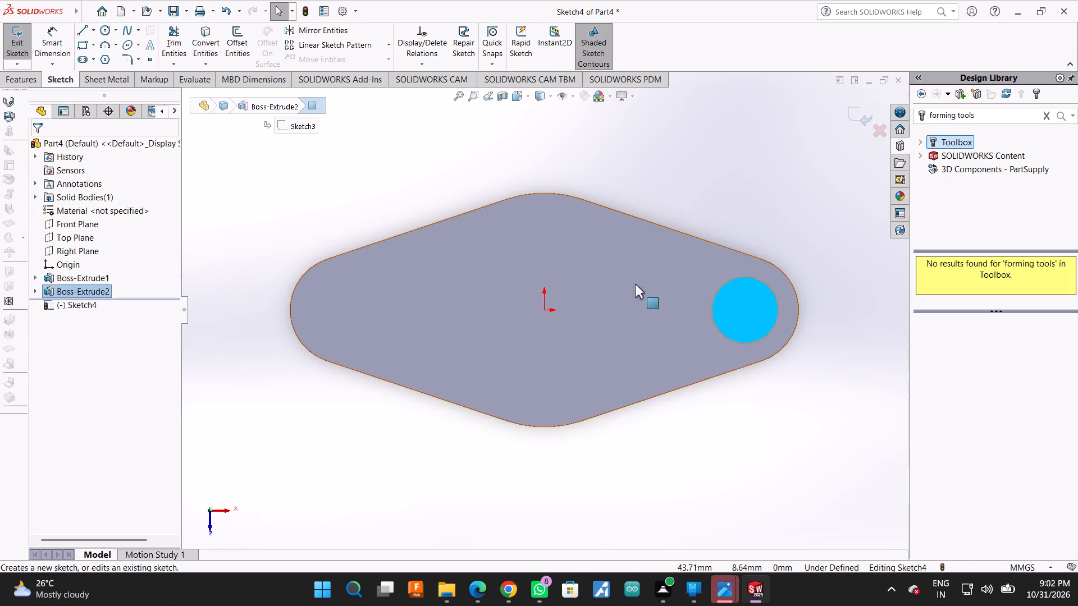
click(102, 31)
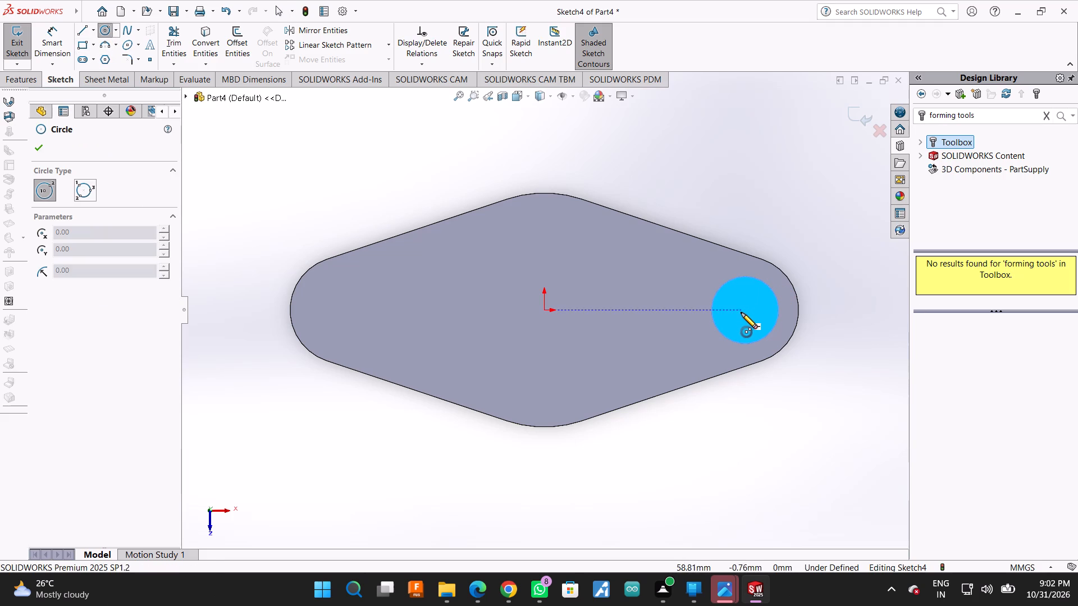
click(744, 308)
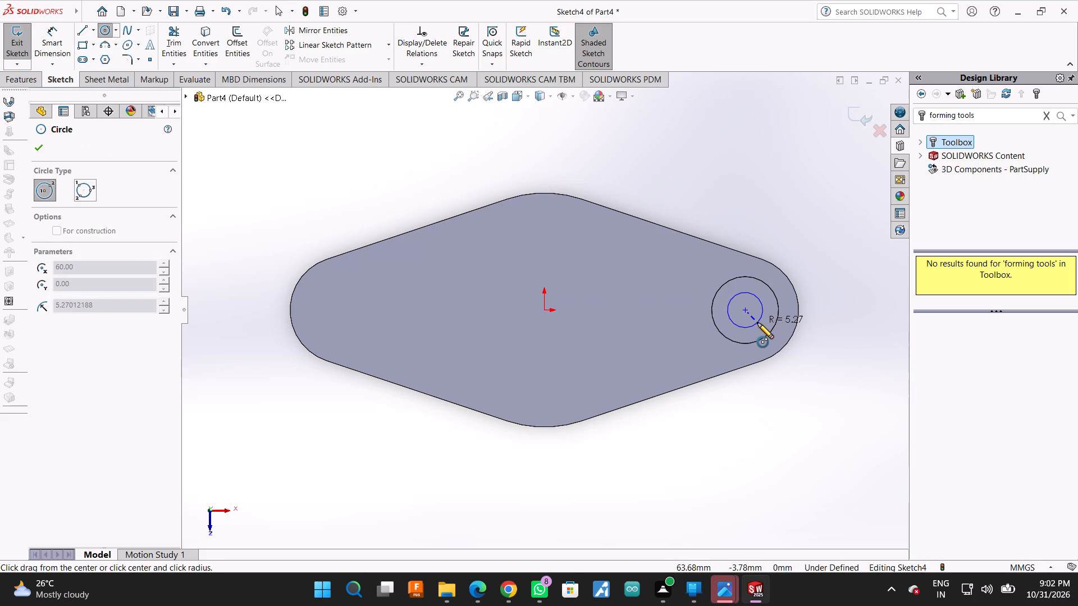
click(757, 323)
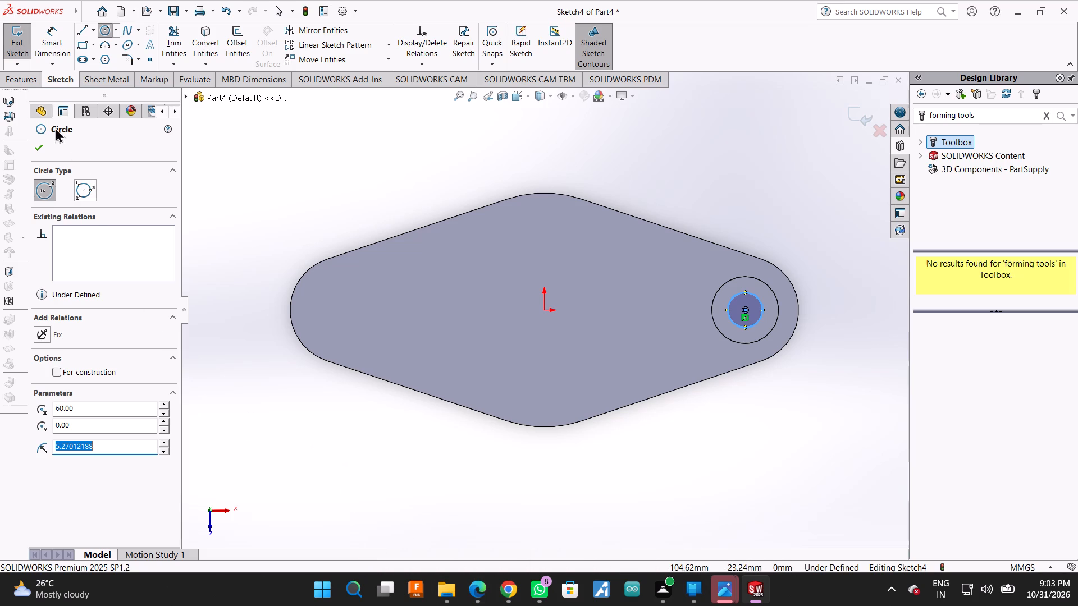
click(50, 34)
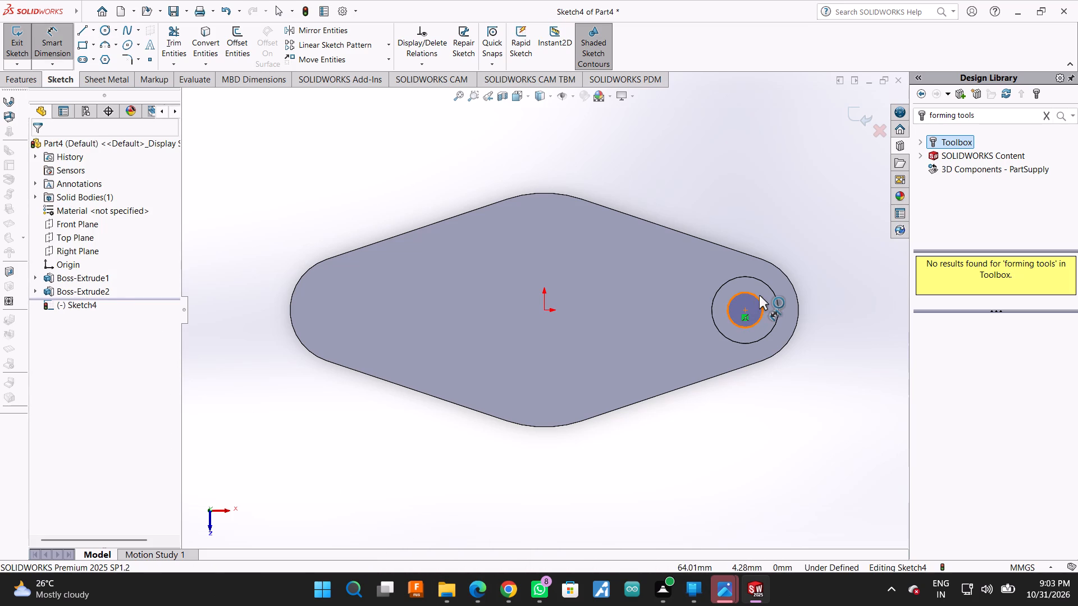
click(758, 300)
click(785, 208)
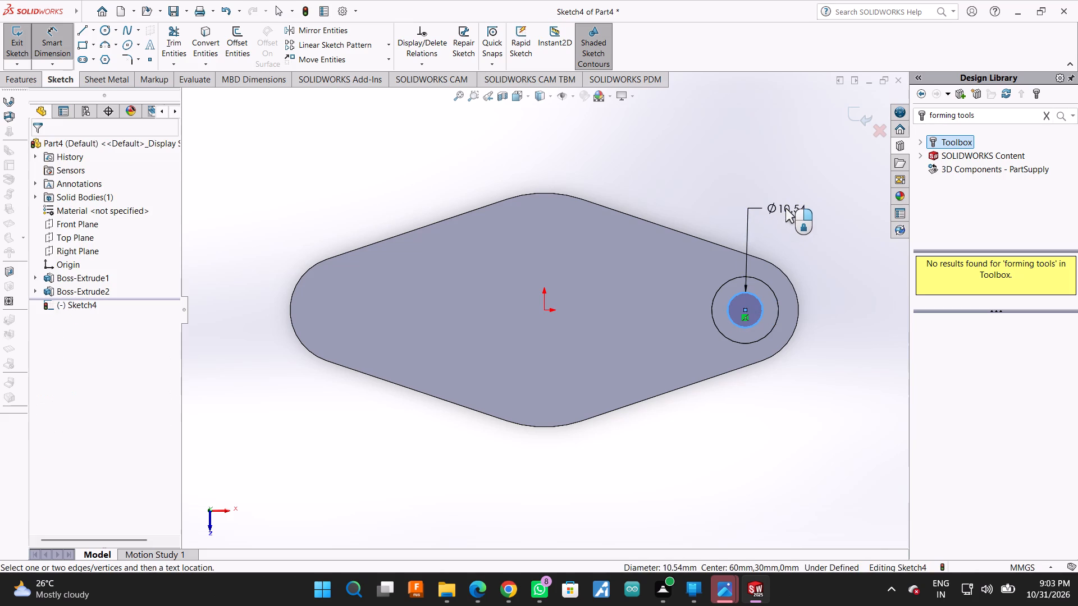
text(12)
key(Return)
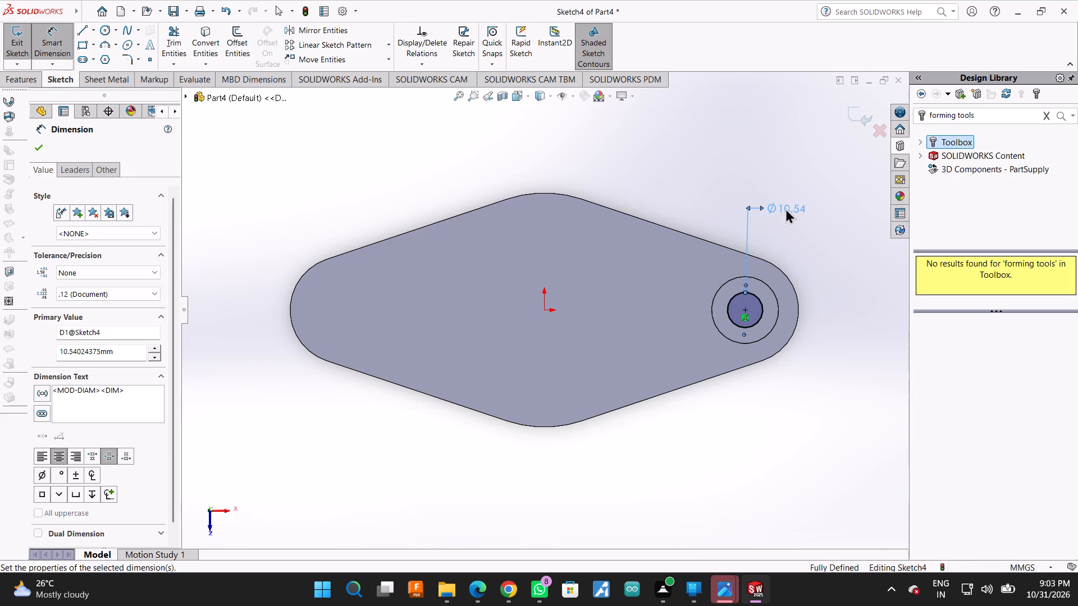
click(45, 149)
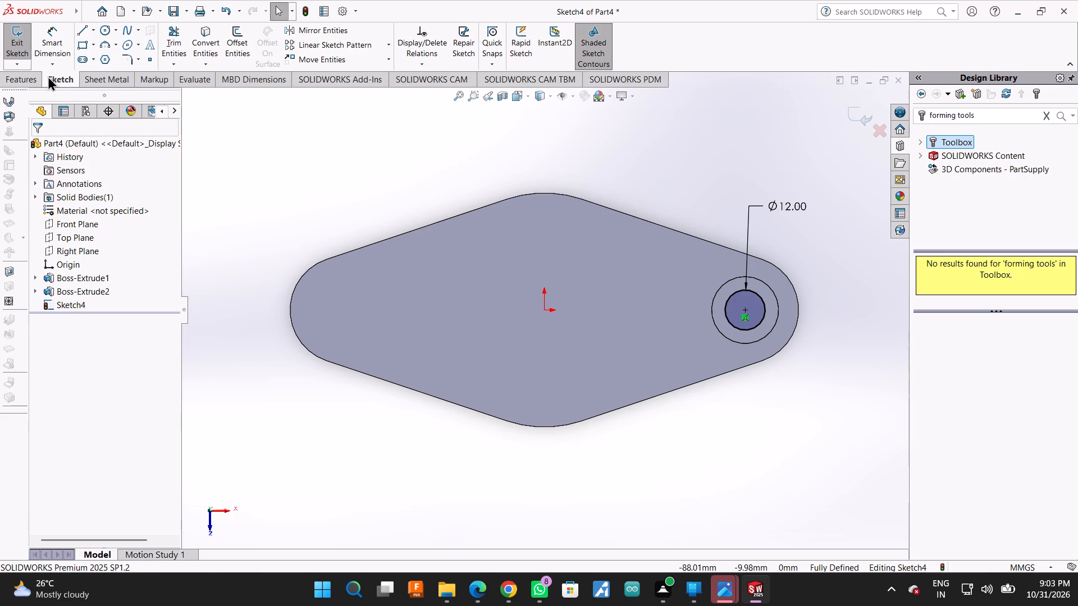
Cut-extrude the 12 mm circle 30 mm deep through the boss and plate.
click(29, 80)
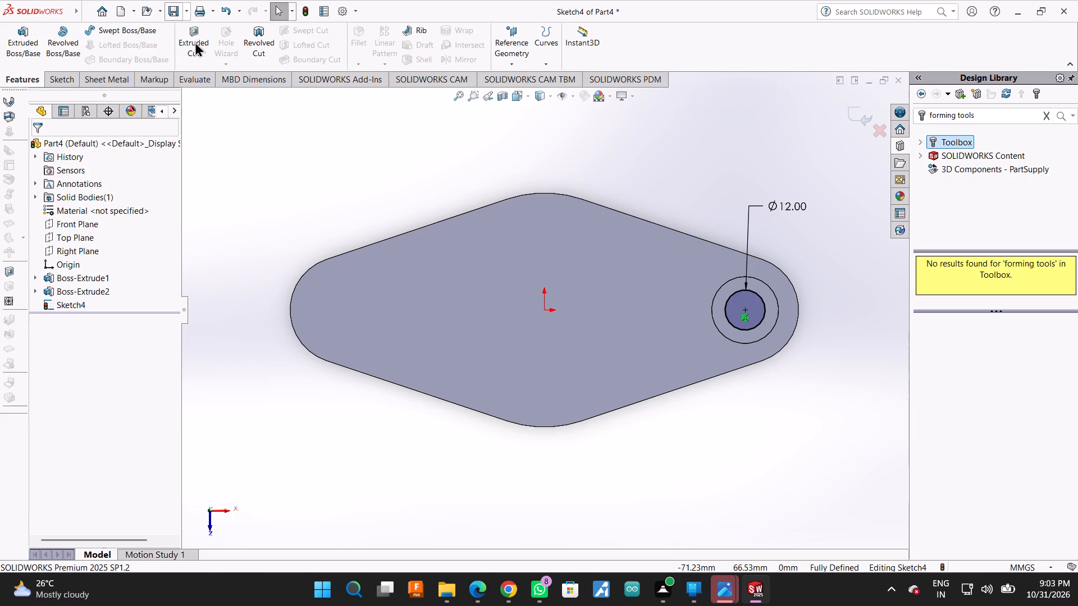
click(195, 42)
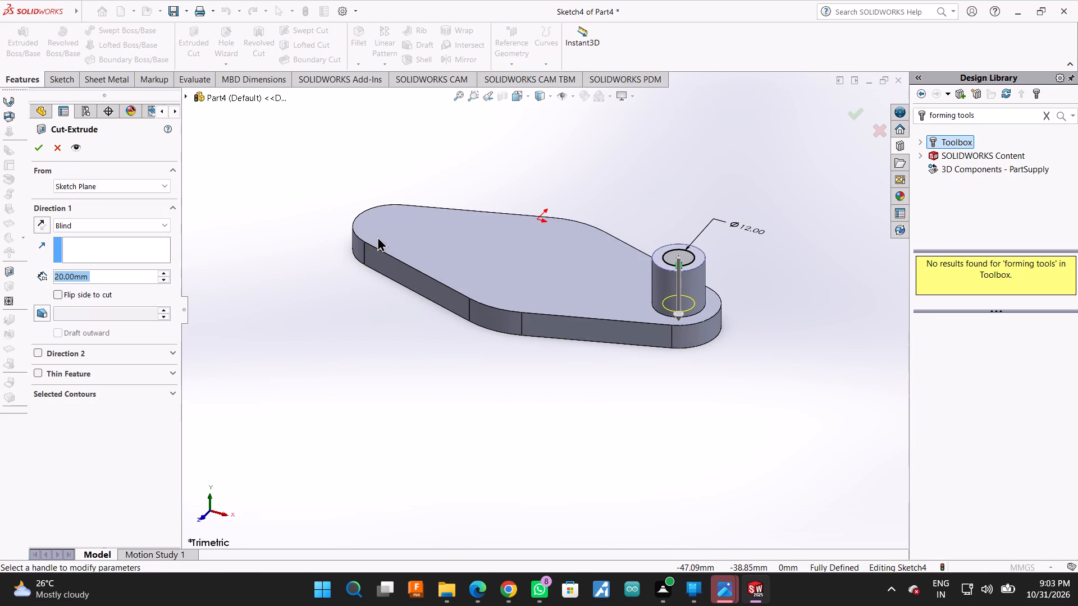
text(30)
key(Return)
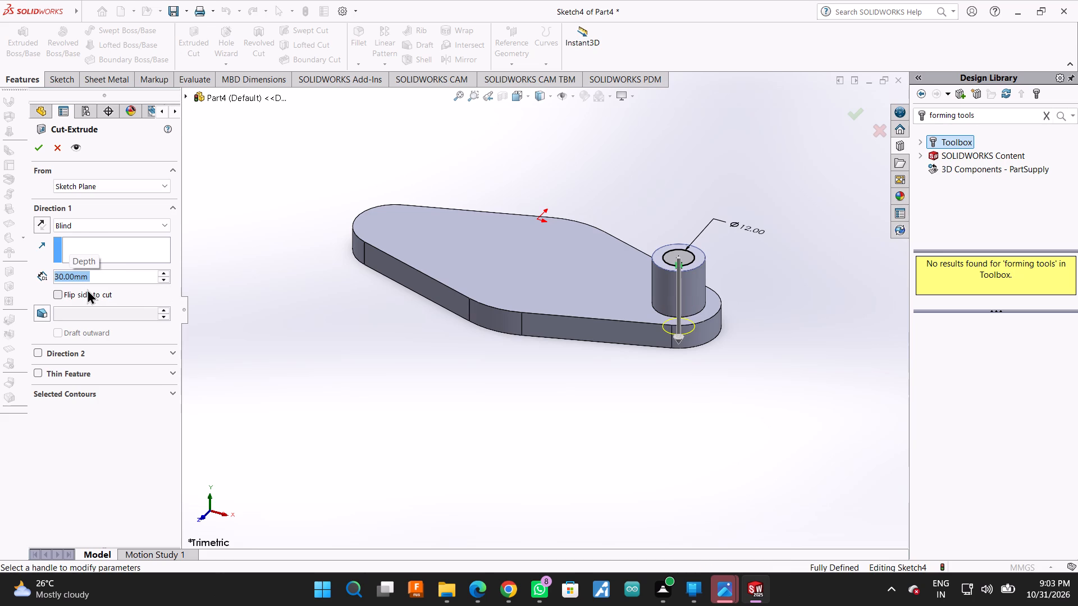
click(37, 142)
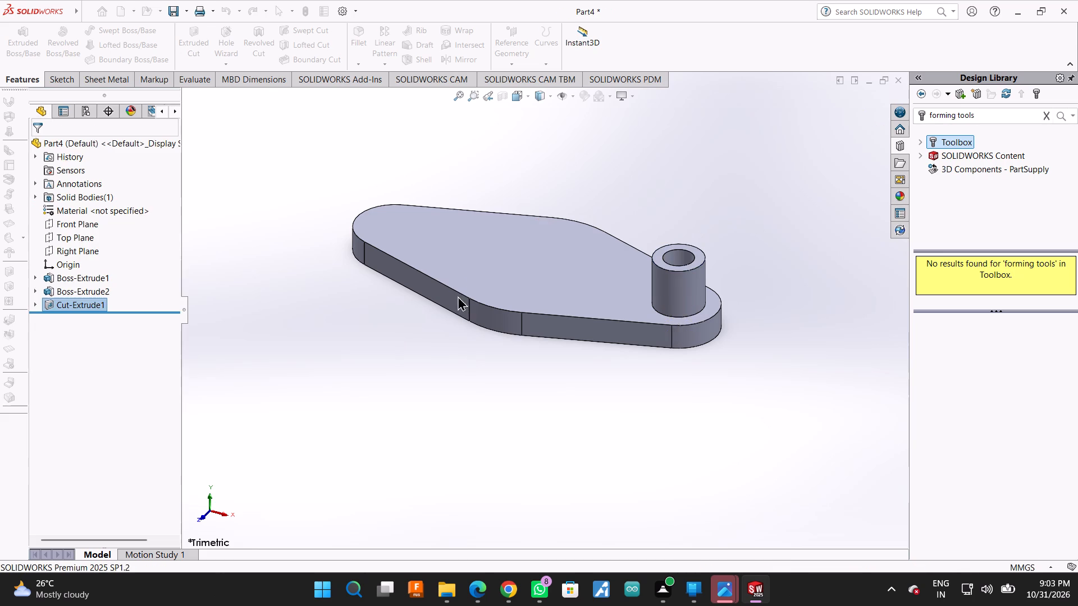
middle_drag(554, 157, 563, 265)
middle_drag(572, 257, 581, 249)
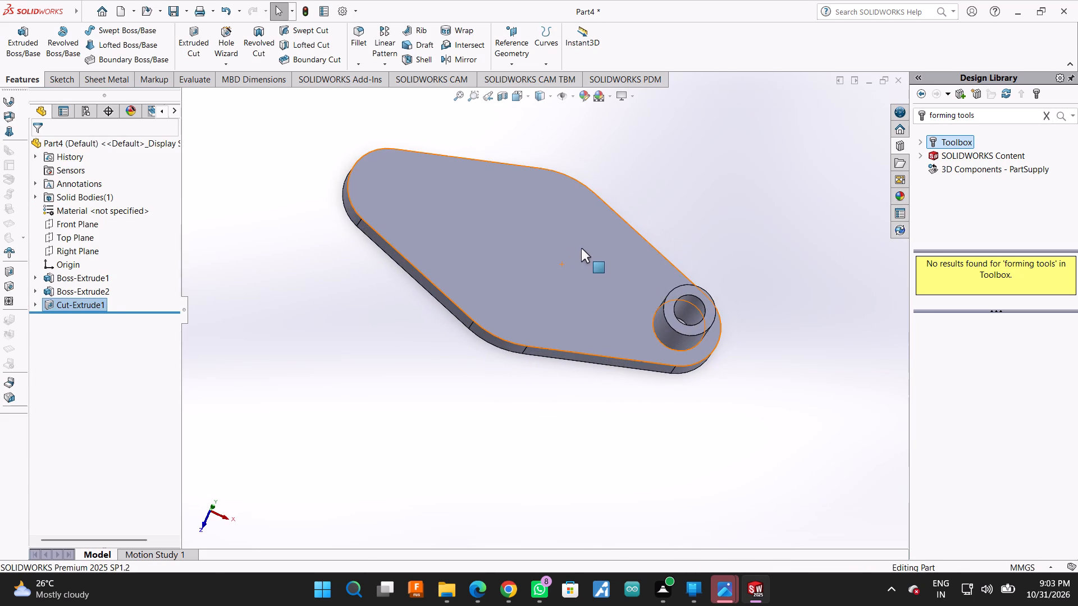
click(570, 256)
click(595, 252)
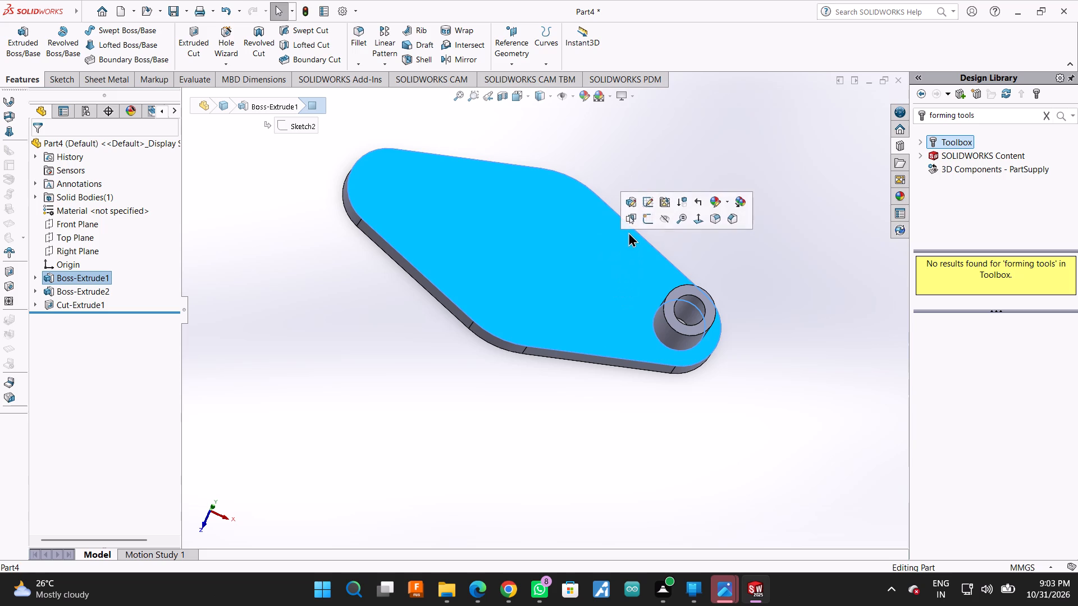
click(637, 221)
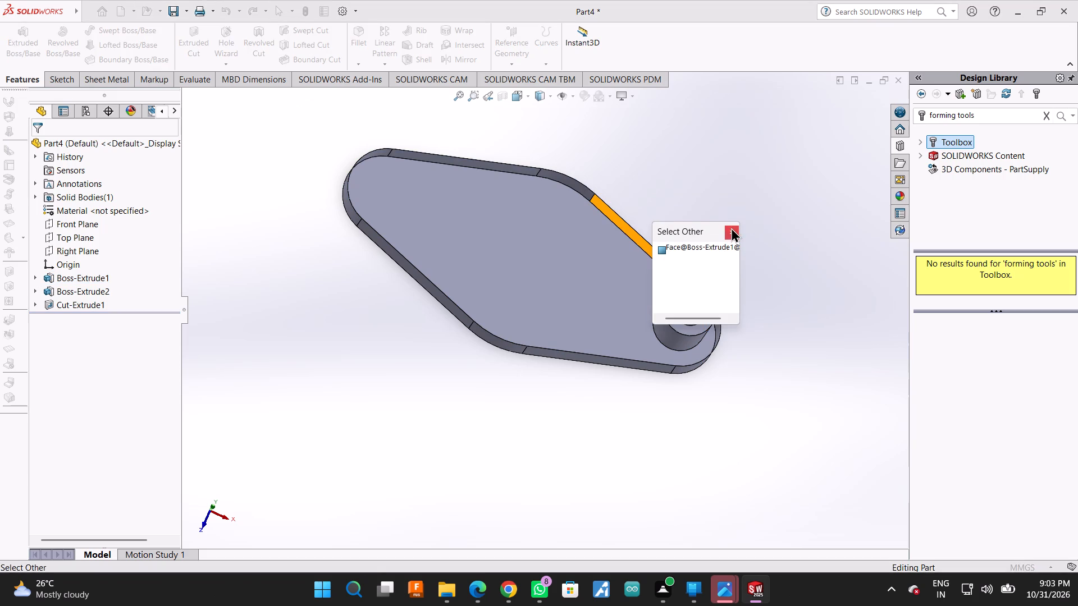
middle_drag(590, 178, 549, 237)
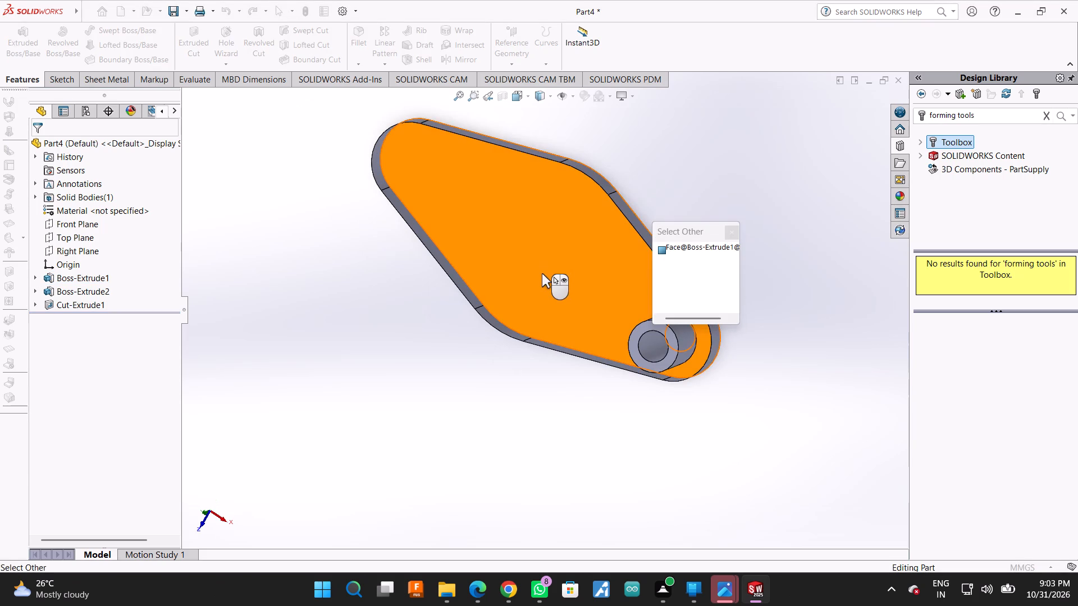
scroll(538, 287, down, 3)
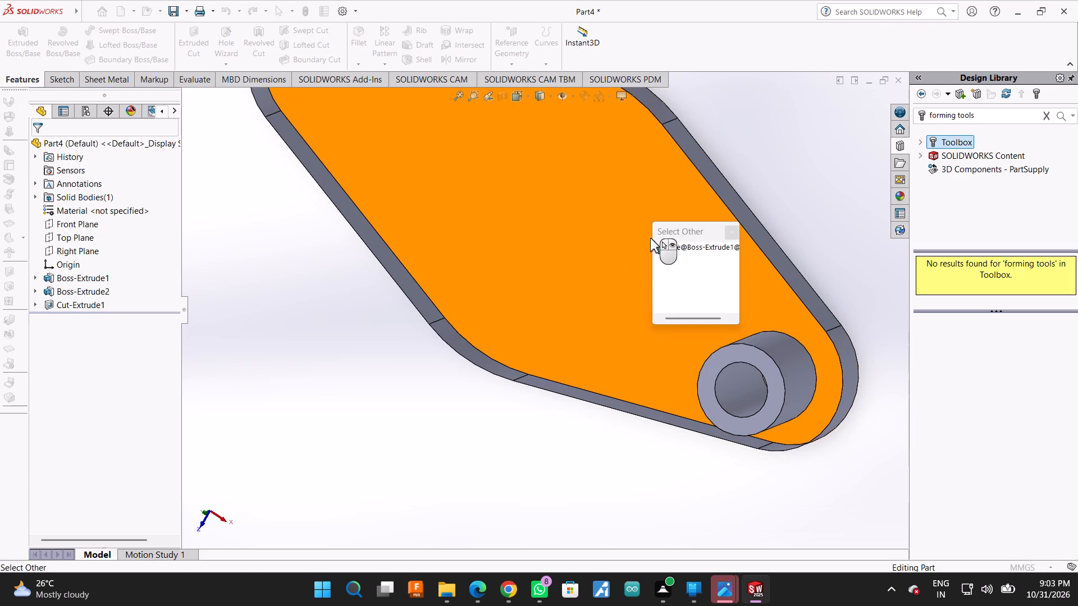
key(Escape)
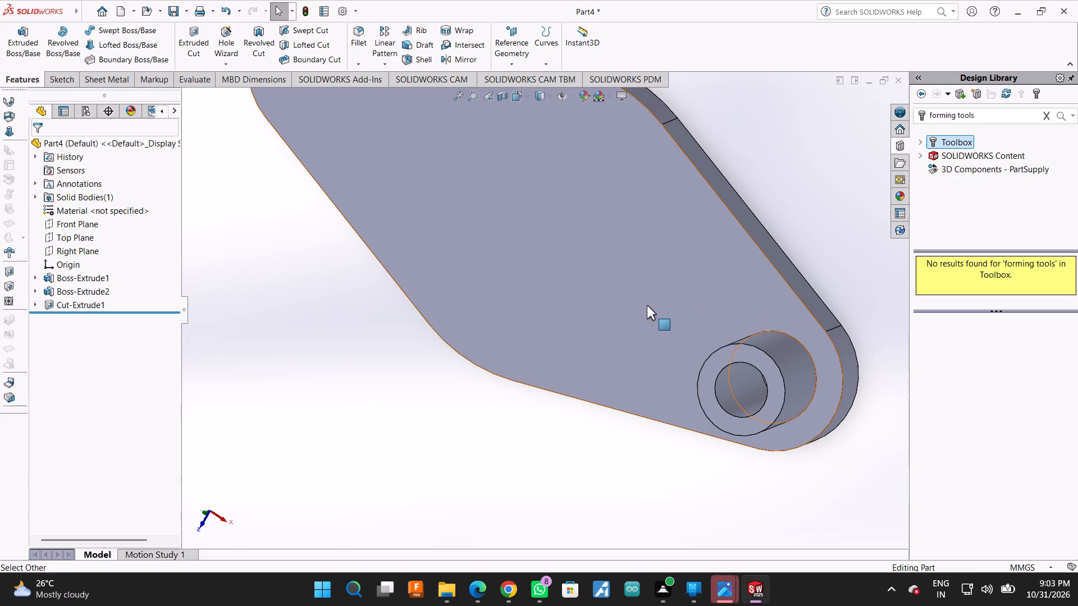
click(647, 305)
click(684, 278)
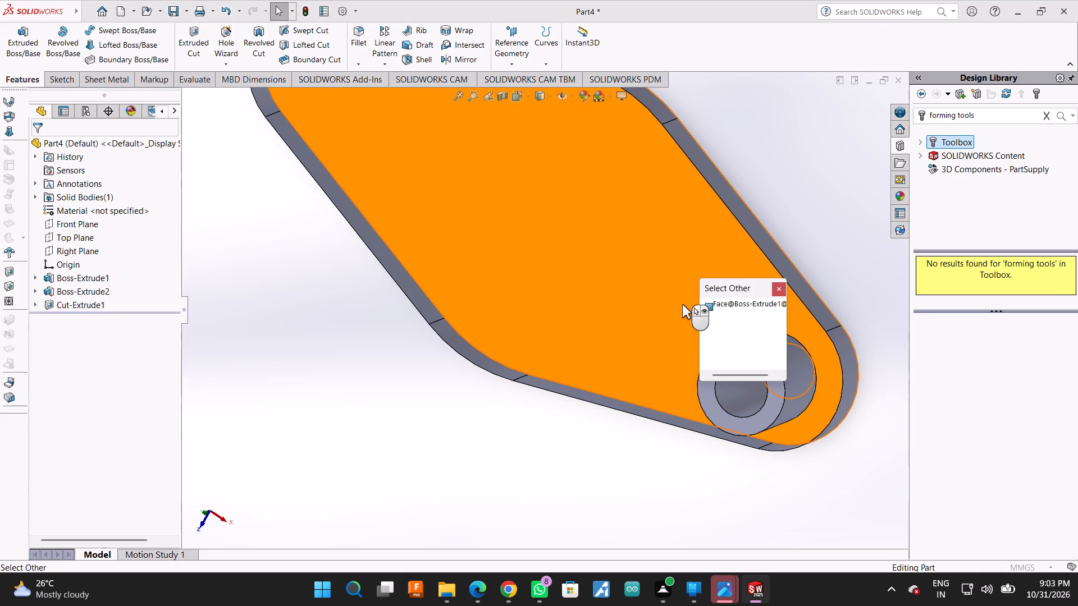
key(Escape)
Sketch a 20 mm diameter circle on the plate's top face, concentric with the negative-X rounded end.
click(658, 319)
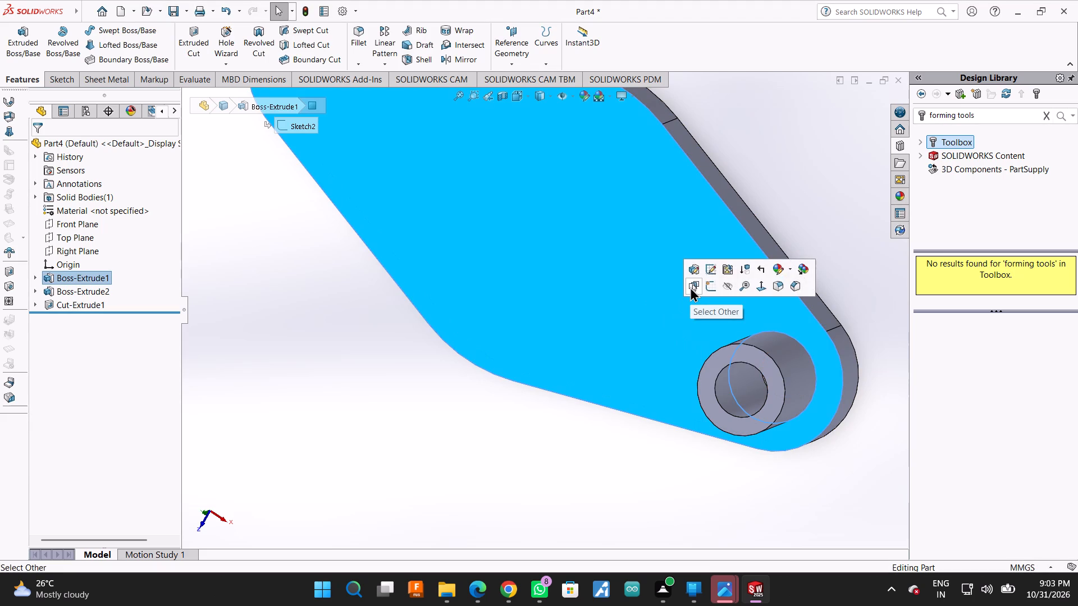
click(707, 284)
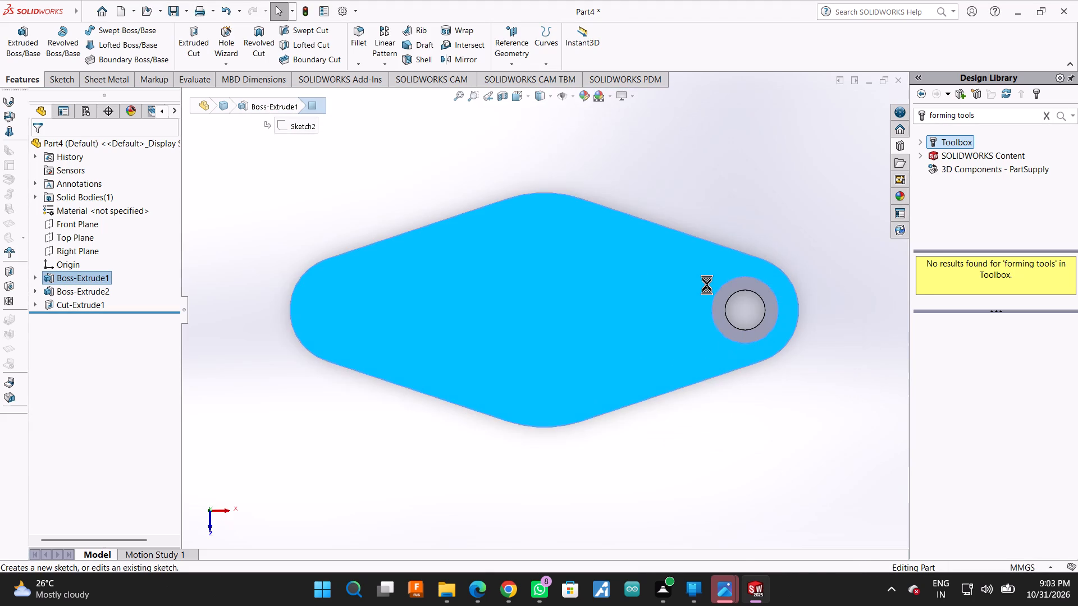
click(101, 33)
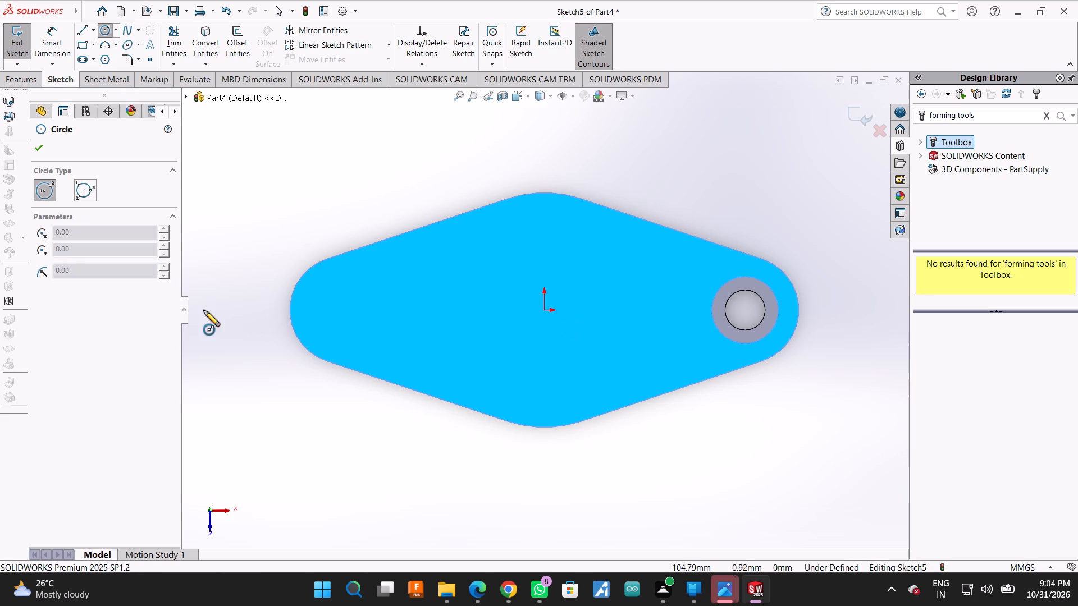
click(345, 310)
click(355, 344)
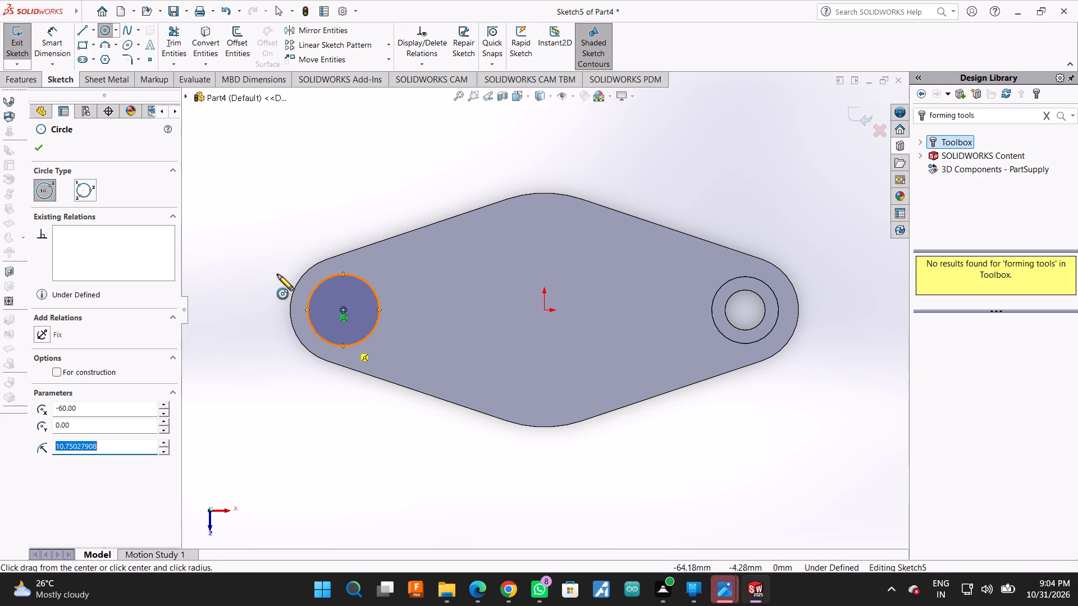
click(35, 146)
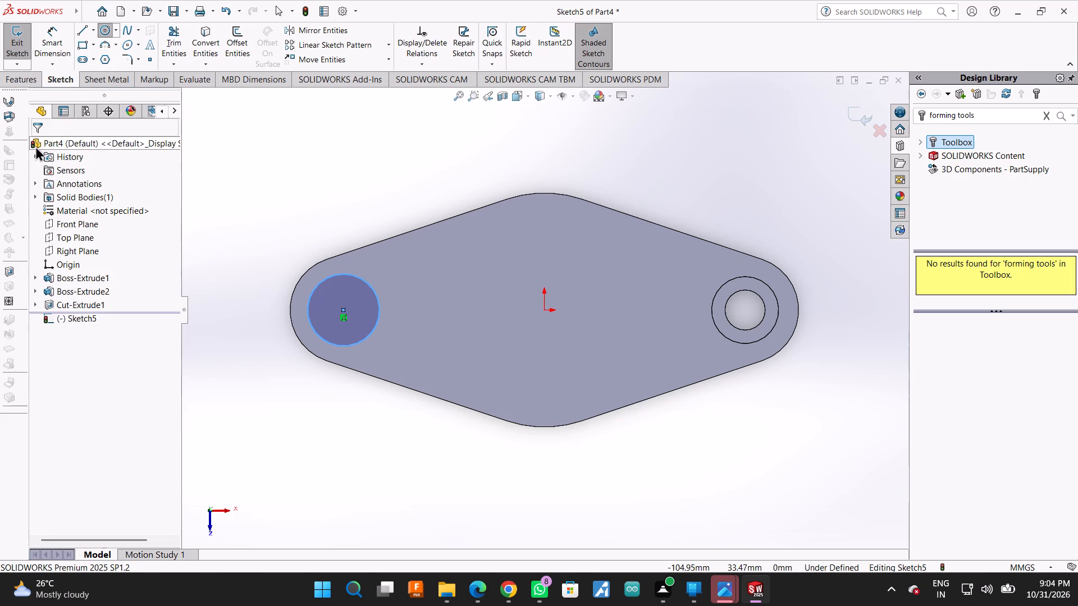
click(32, 79)
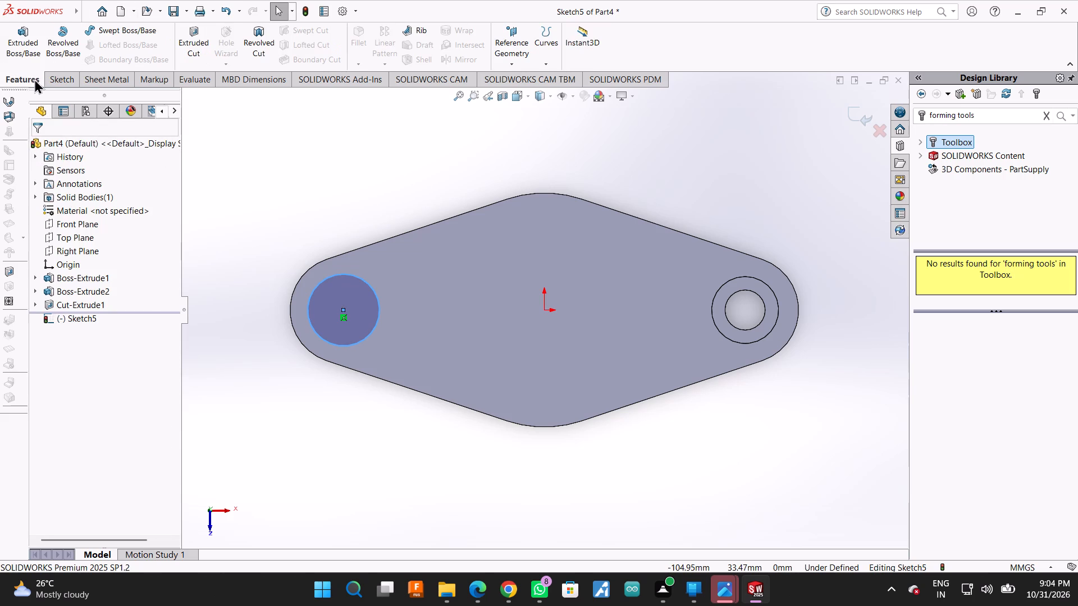
click(58, 79)
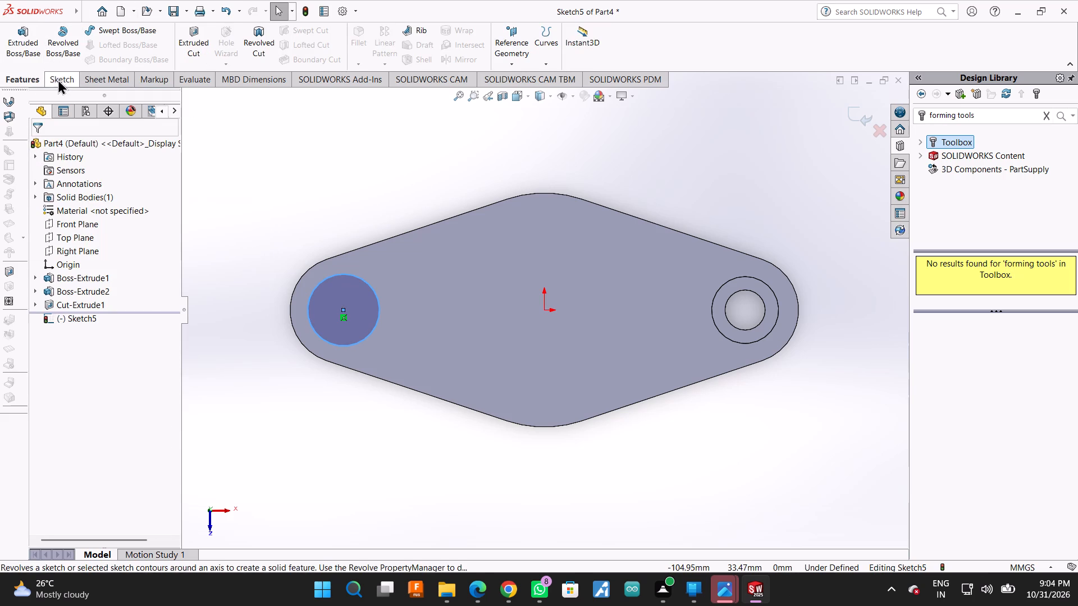
click(57, 33)
click(326, 278)
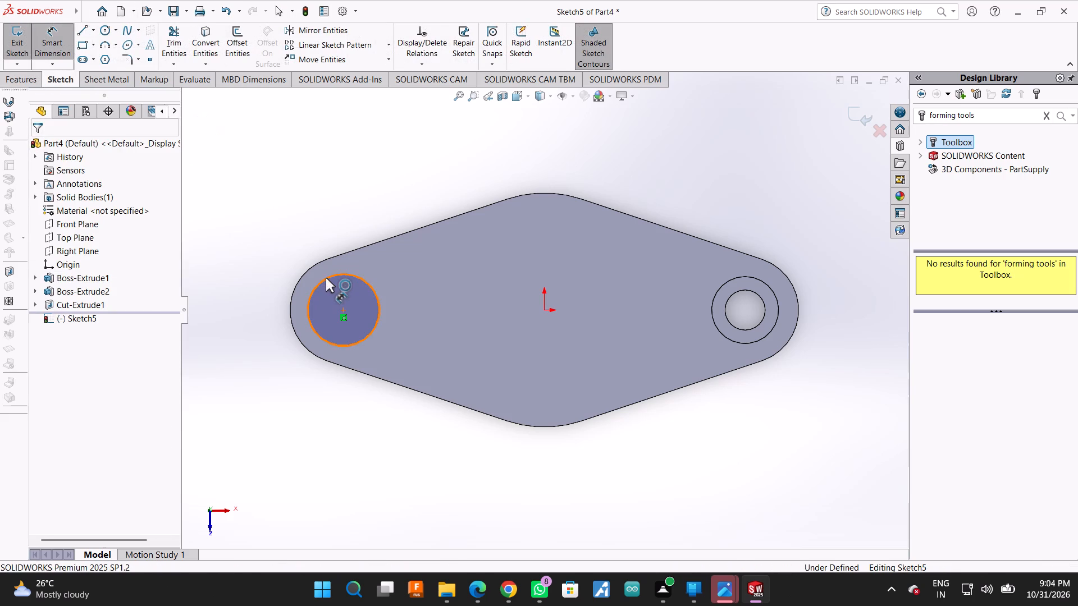
click(293, 204)
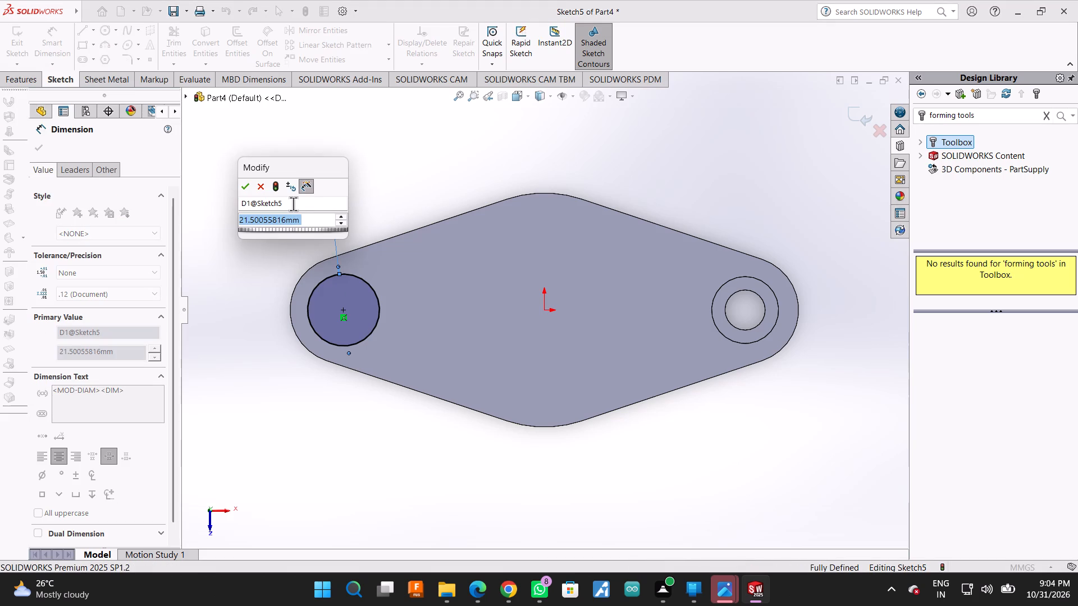
text(20)
key(Return)
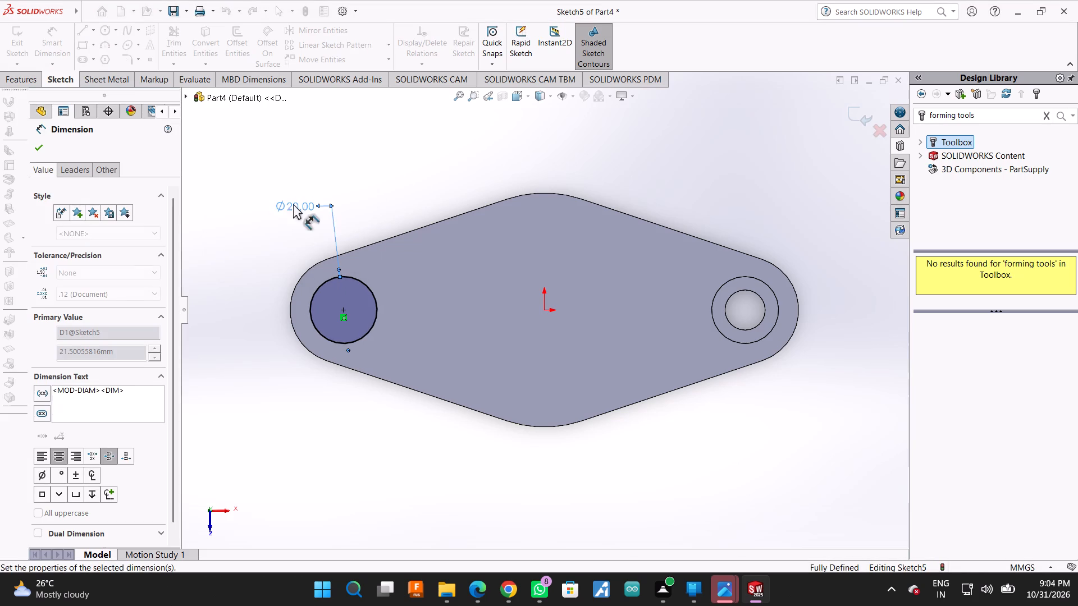
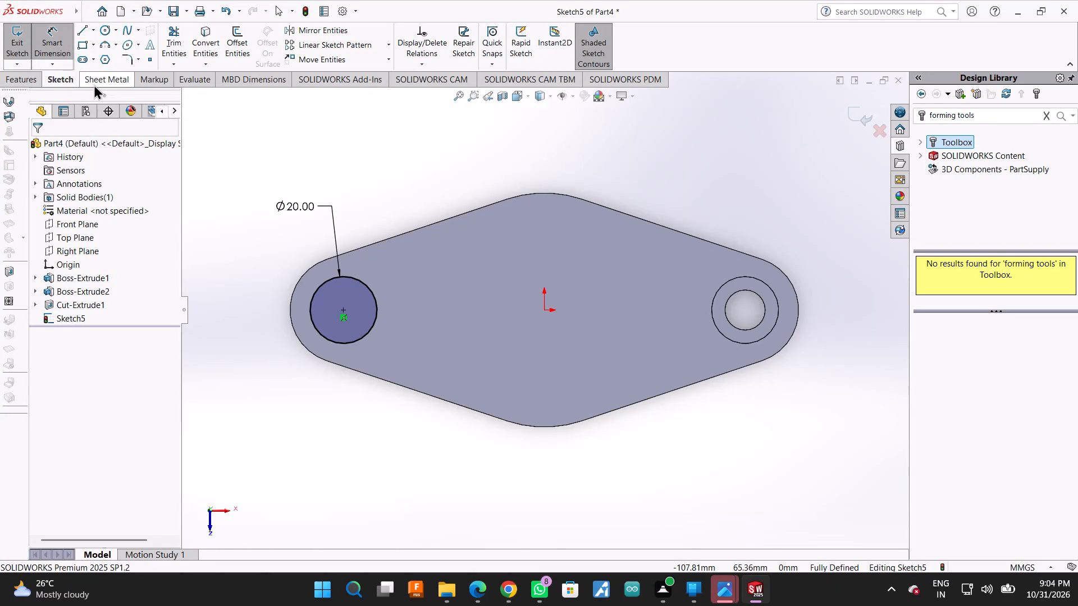
Extrude the 20 mm circle at the negative-X end 20 mm upward as a blind boss merged with the plate.
click(25, 81)
click(24, 51)
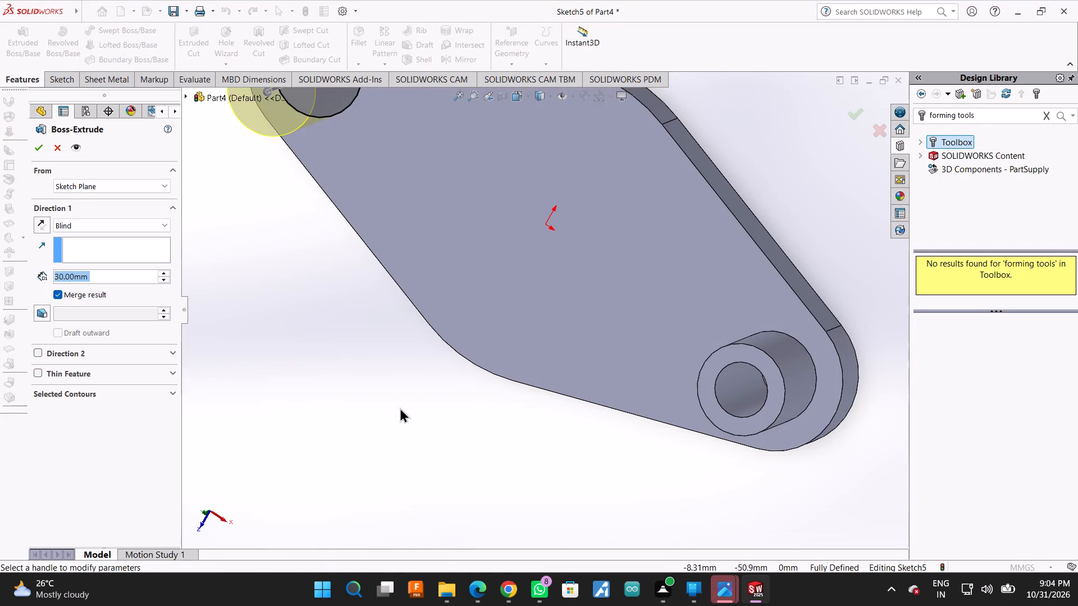
scroll(400, 407, up, 1)
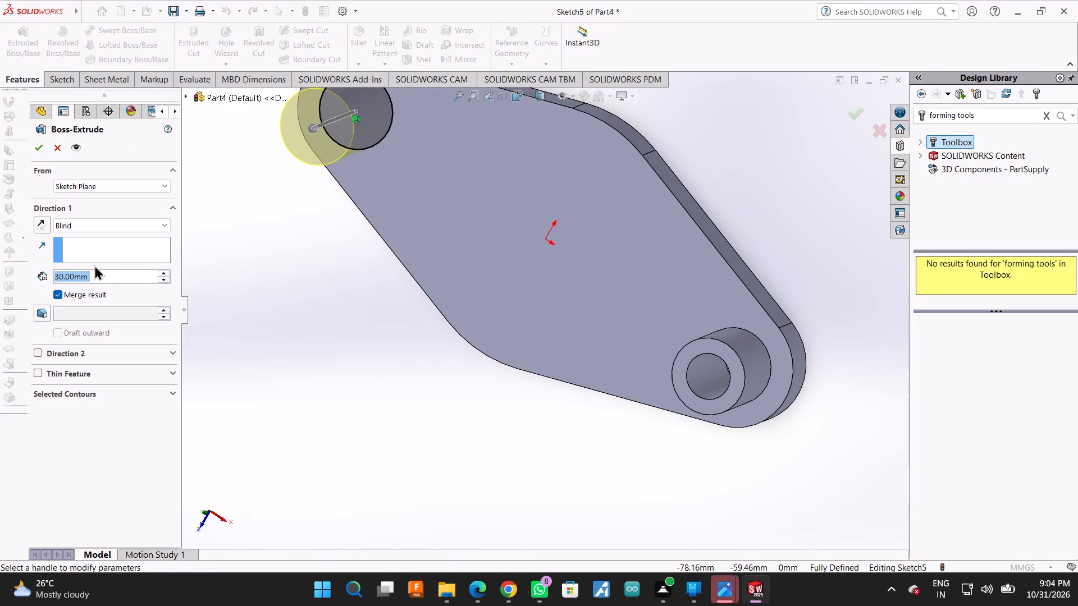
text(20)
key(Return)
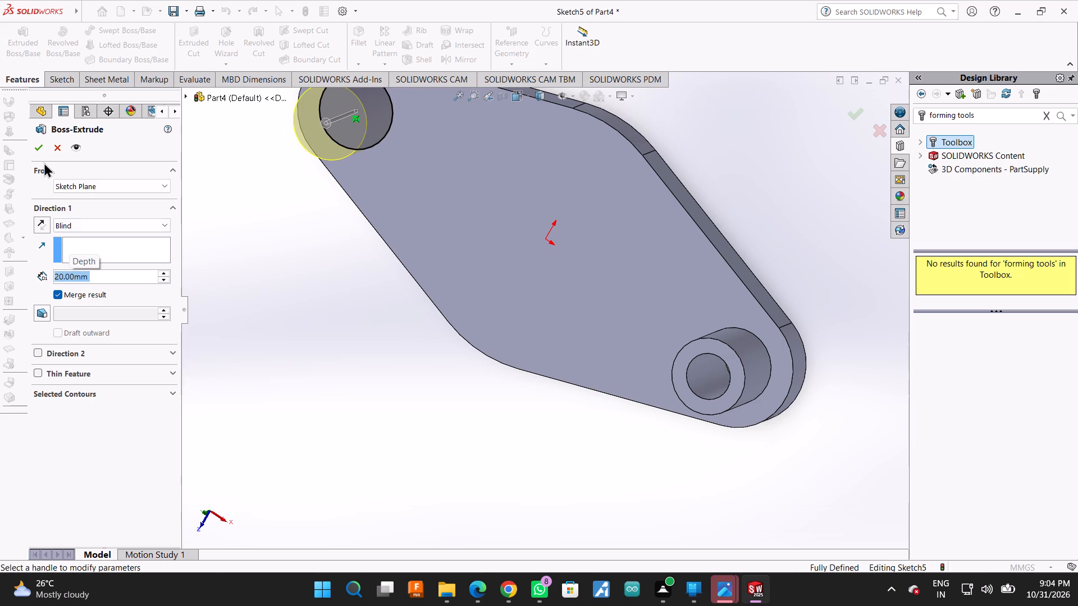
click(37, 148)
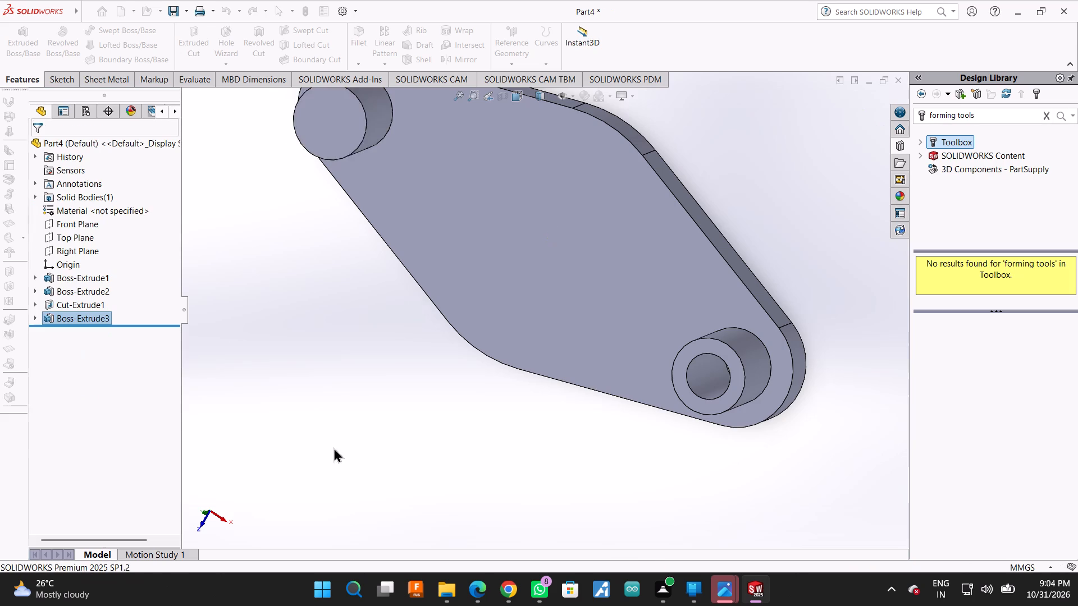
Sketch a 12 mm diameter circle on the top face of the negative-X cylindrical boss, concentric with it.
scroll(334, 447, up, 4)
scroll(345, 305, down, 1)
scroll(420, 161, down, 2)
scroll(558, 247, down, 2)
click(513, 252)
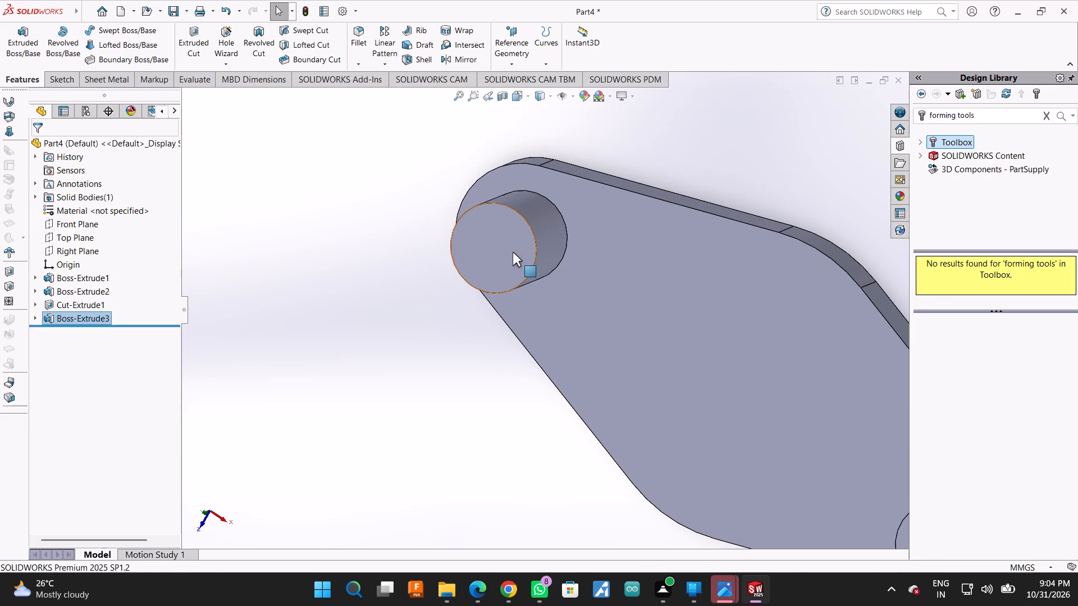
click(568, 223)
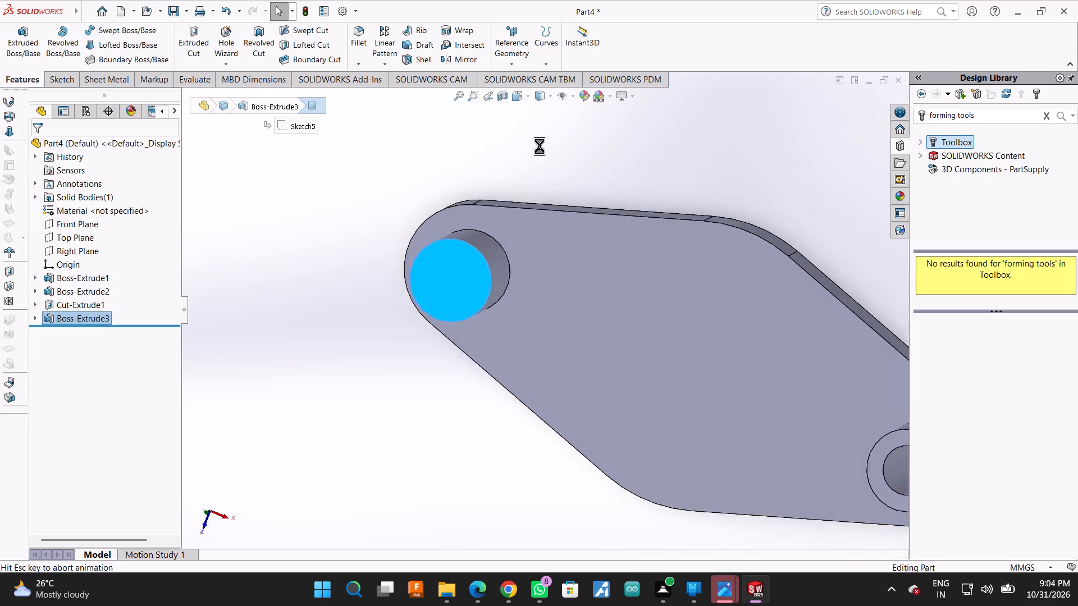
click(104, 27)
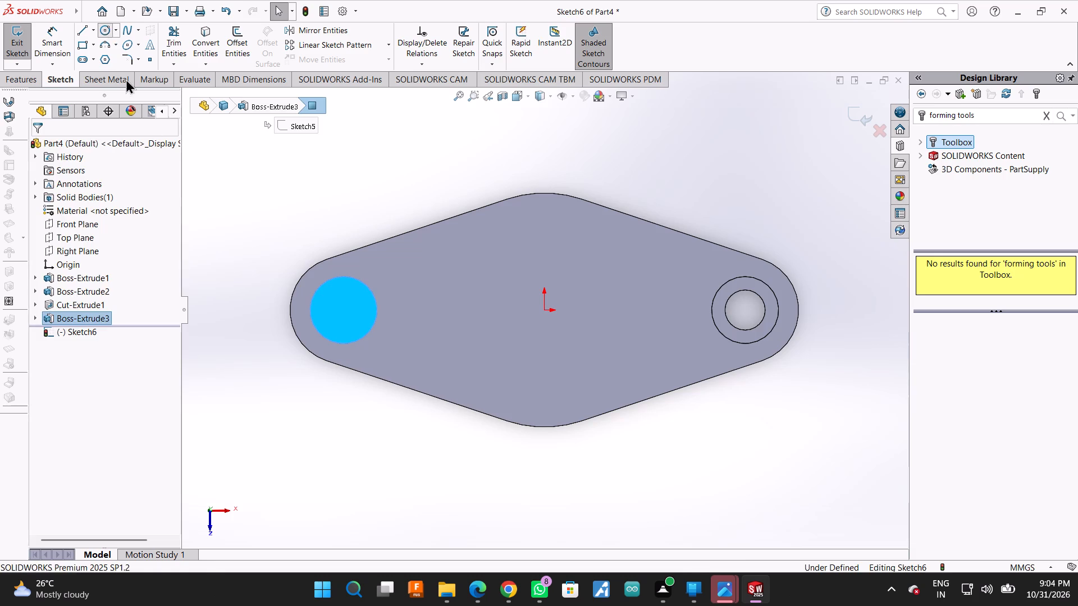
scroll(352, 329, down, 6)
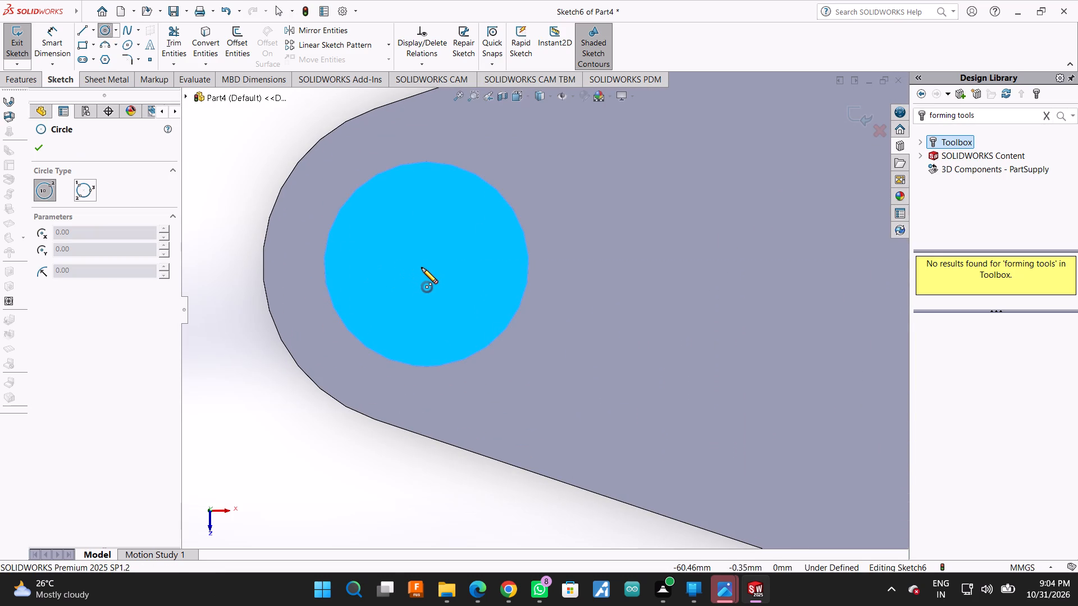
click(424, 267)
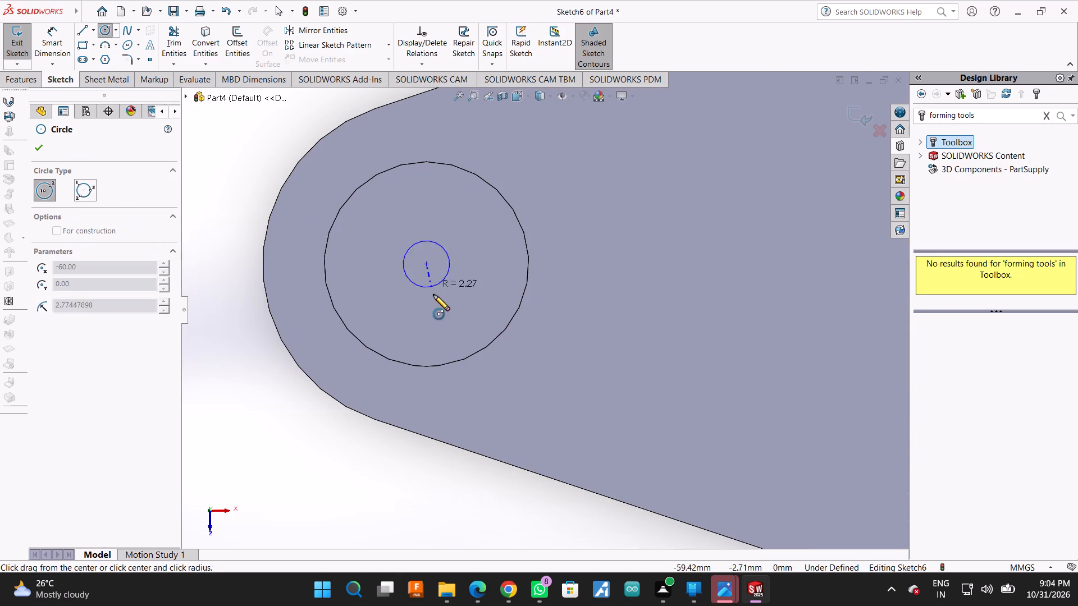
click(434, 324)
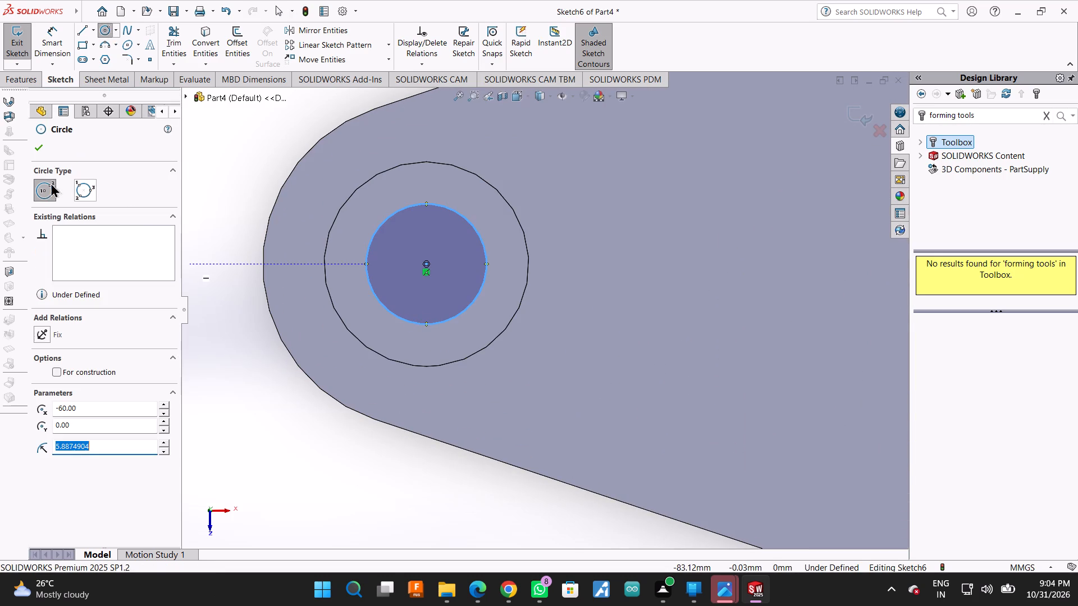
click(43, 155)
click(50, 39)
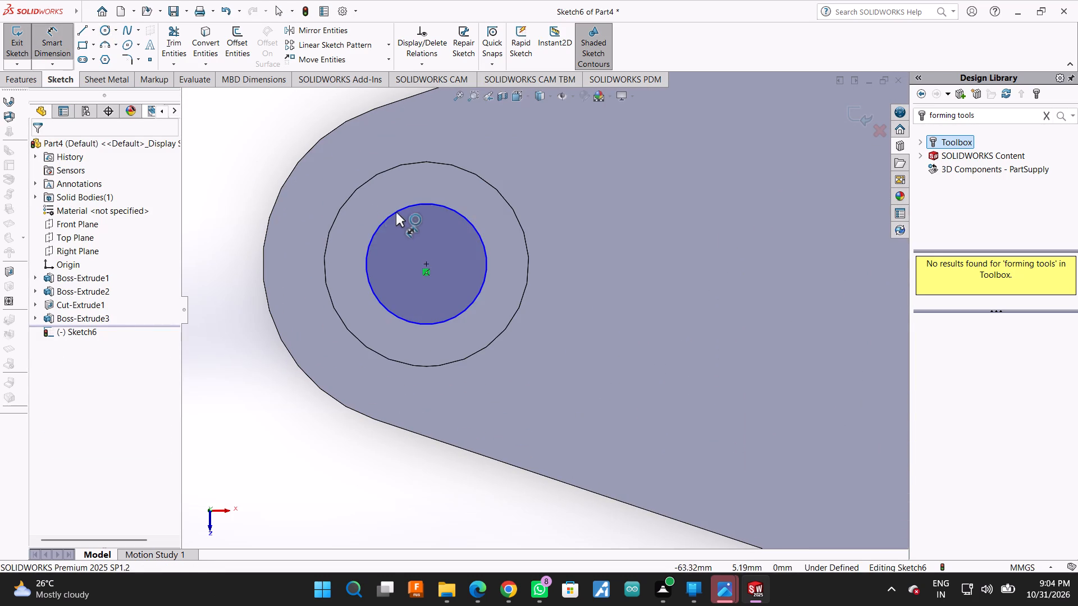
click(398, 213)
click(230, 151)
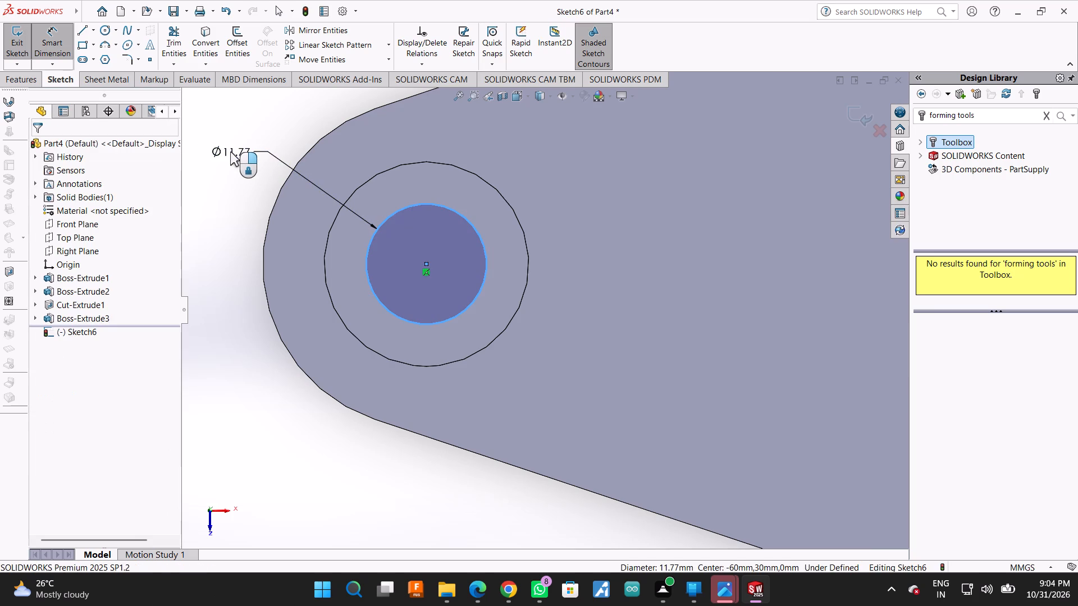
text(12)
key(Return)
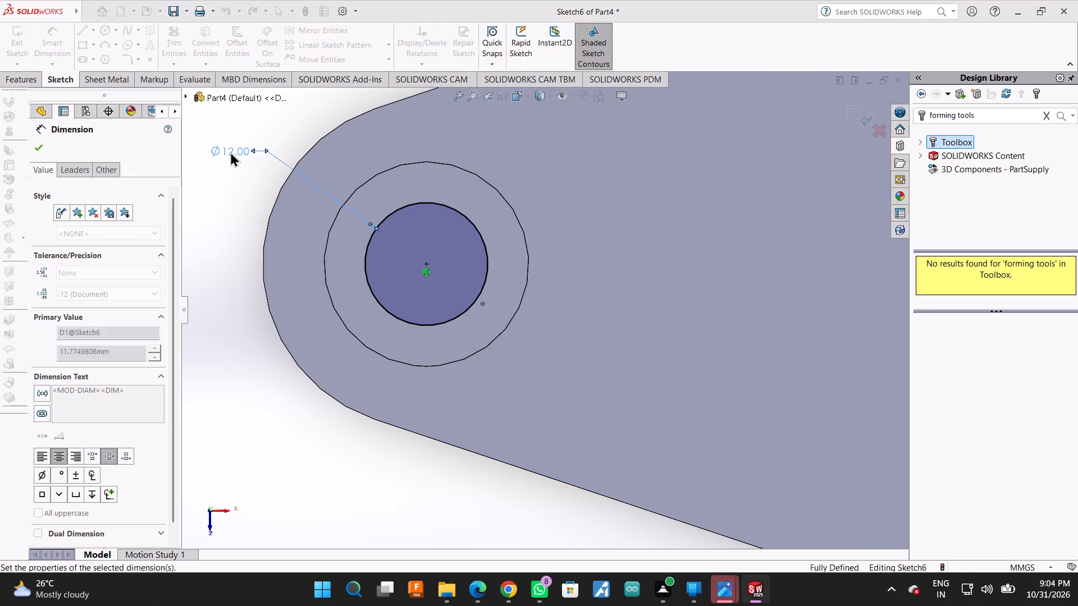
click(48, 145)
click(42, 148)
Cut-extrude the 12 mm circle 30 mm deep through the negative-X boss and the plate.
click(31, 86)
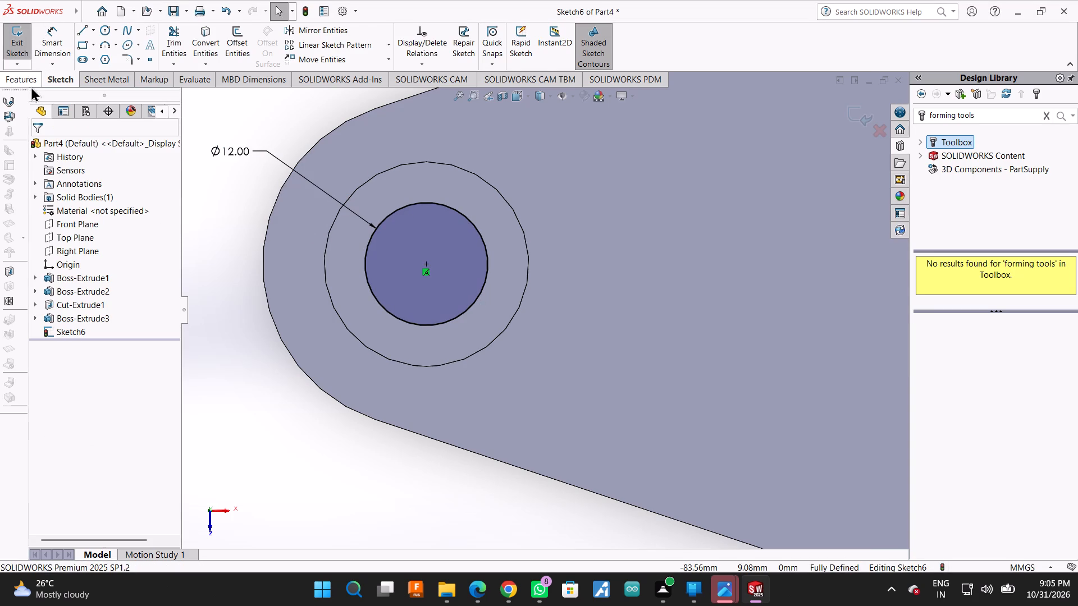
click(200, 33)
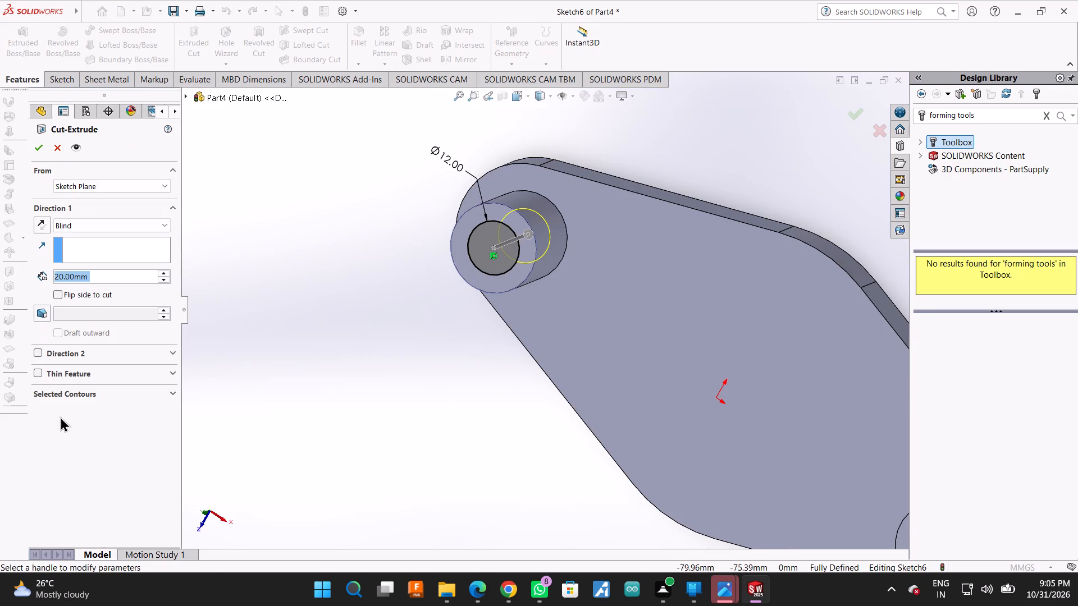
text(30)
key(Return)
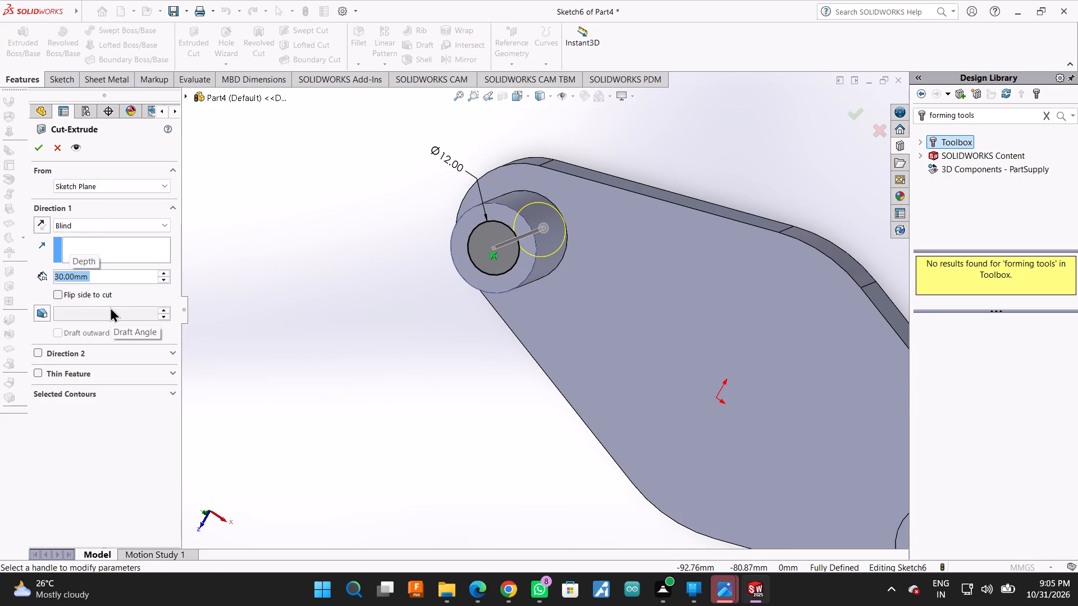
click(35, 154)
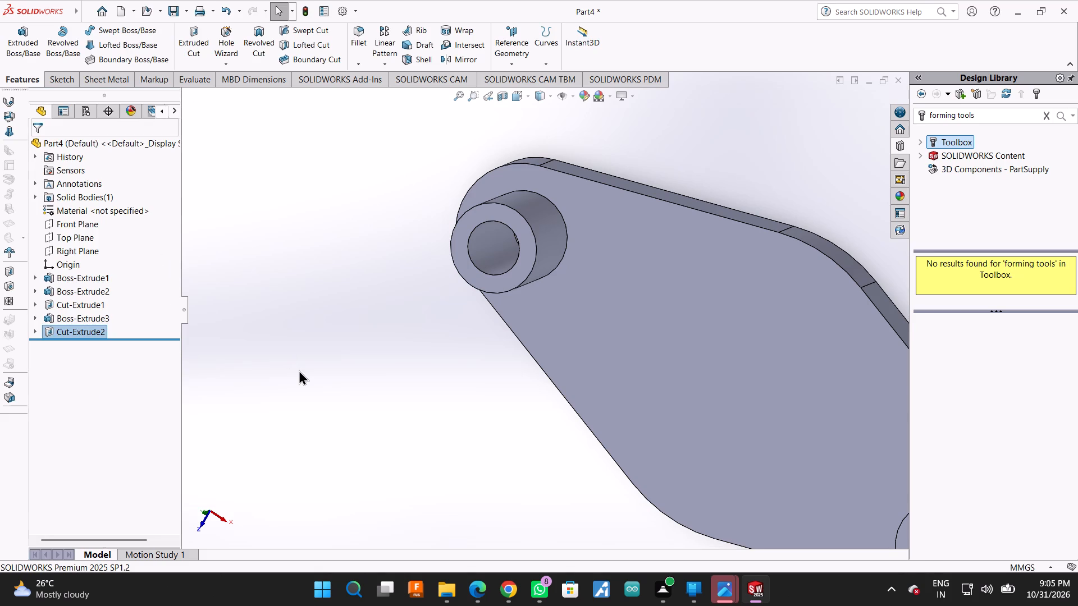
Sketch a 40 mm diameter circle on the plate's top face, centred on the origin.
middle_drag(299, 370, 330, 353)
click(832, 406)
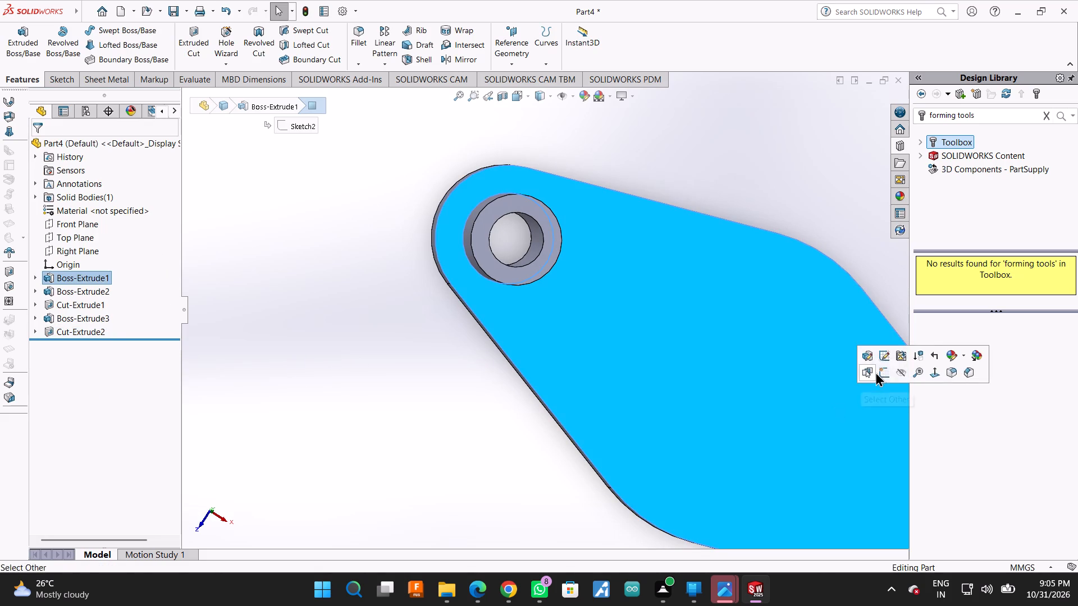
click(884, 371)
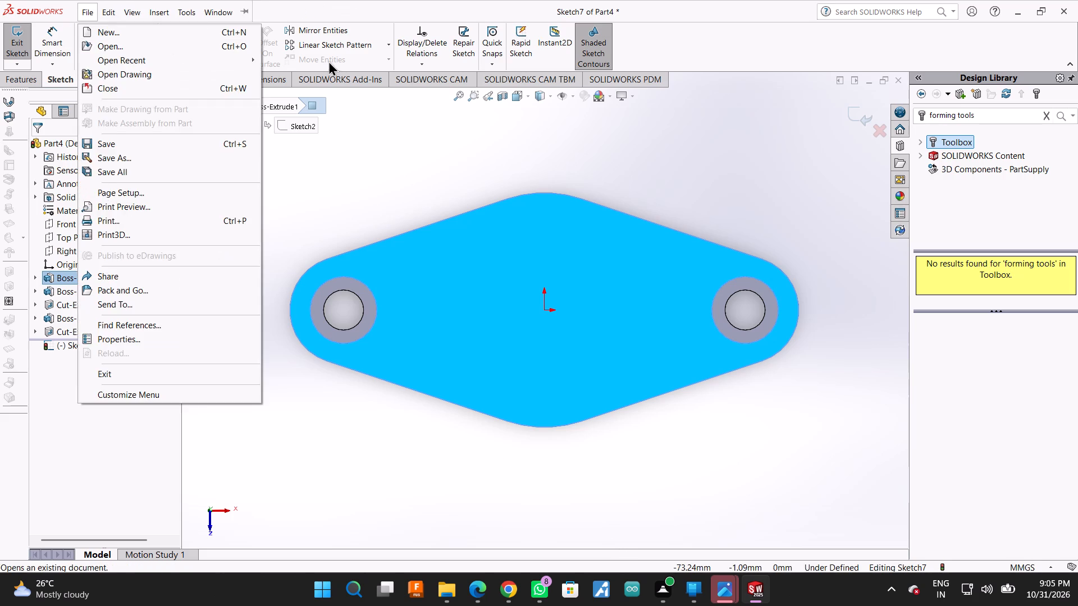
click(830, 48)
click(106, 32)
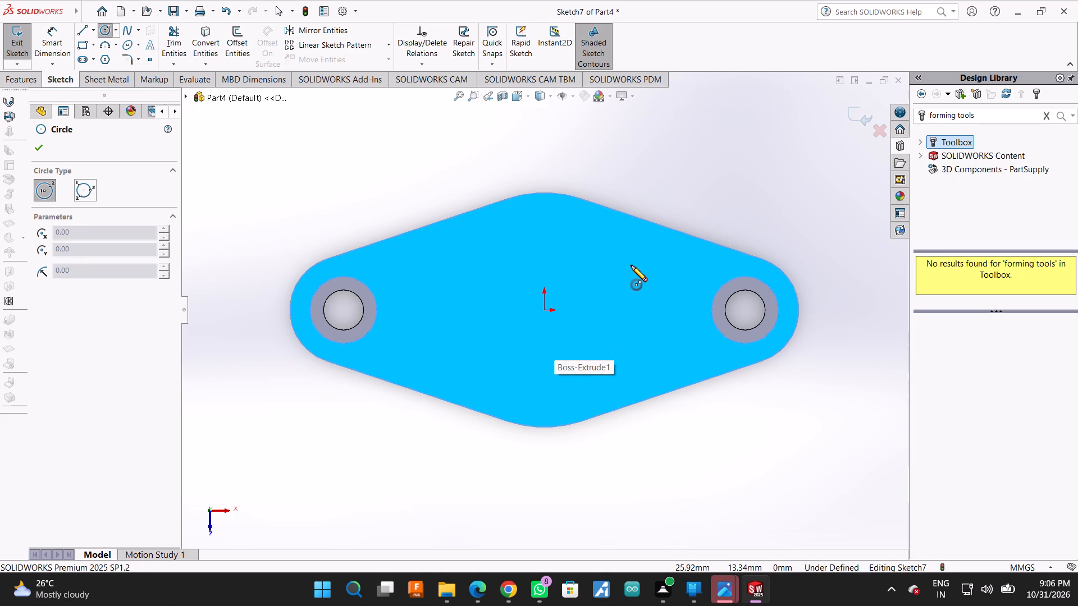
click(545, 309)
click(585, 359)
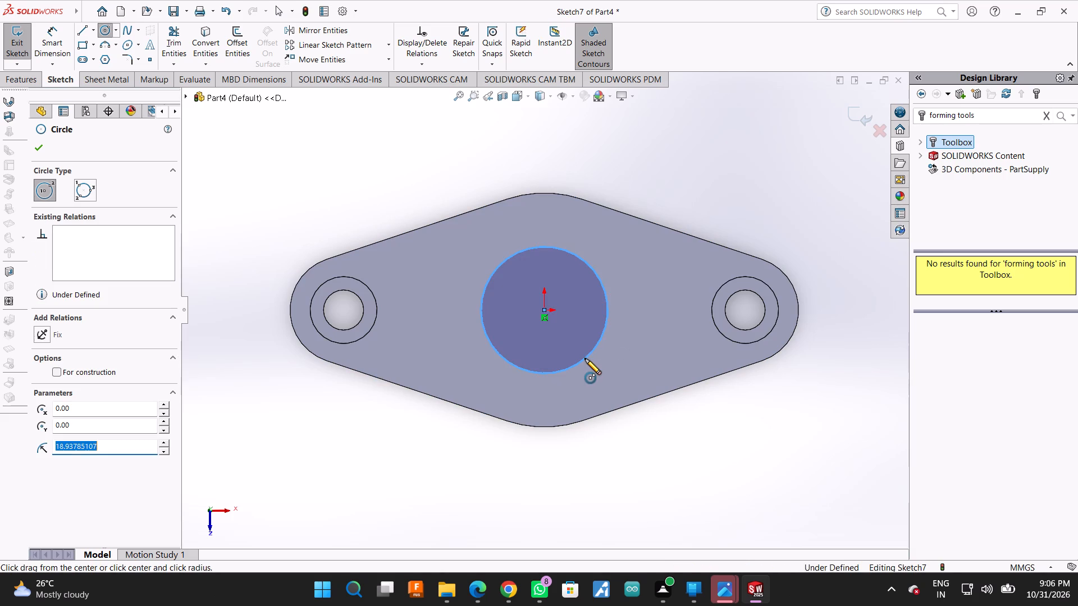
click(38, 137)
click(36, 143)
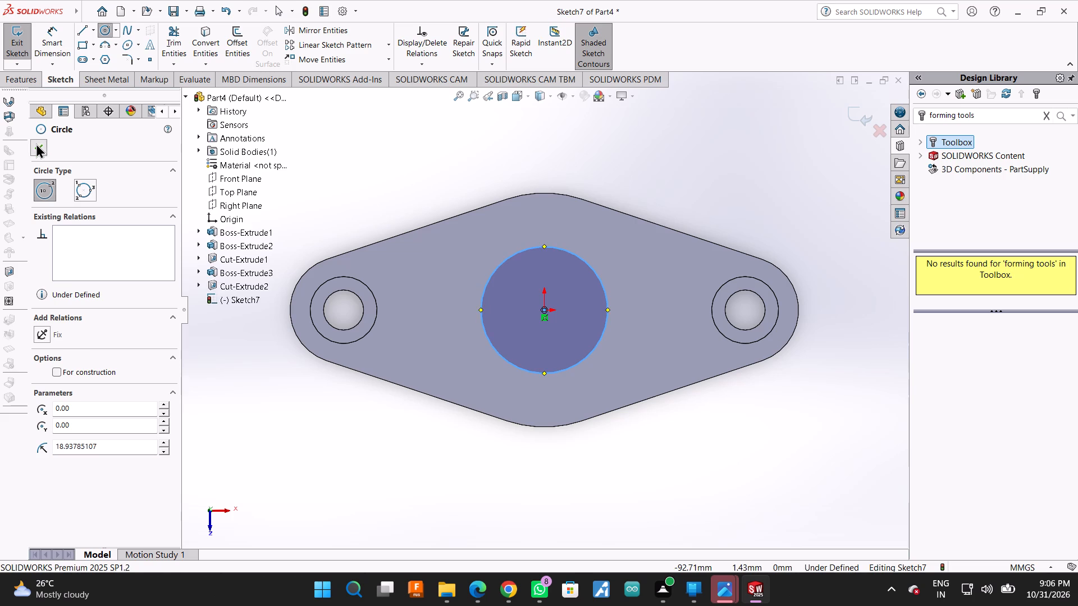
click(54, 42)
click(543, 247)
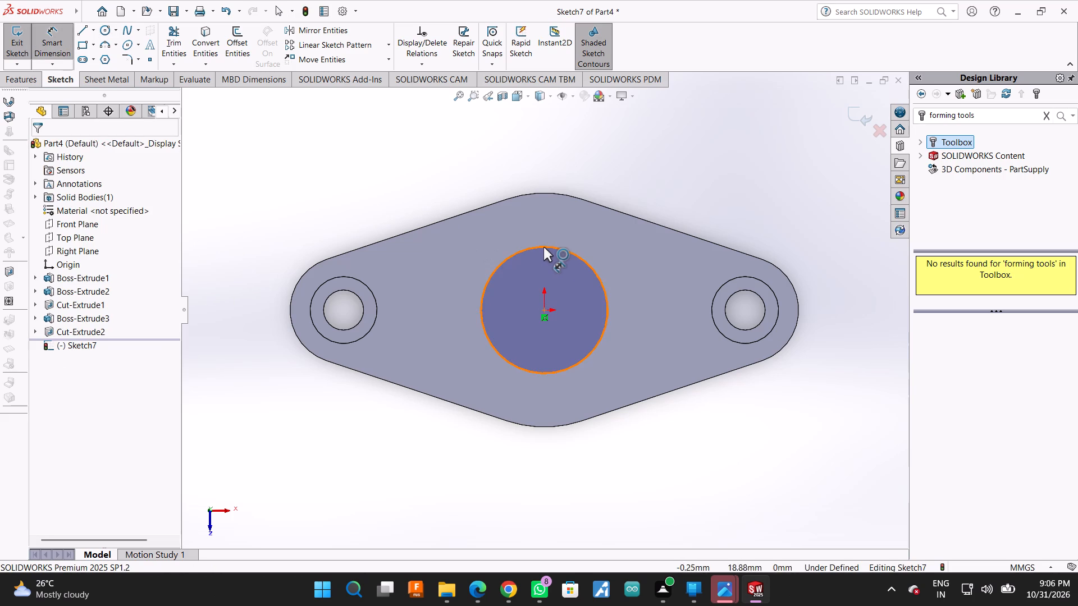
click(581, 135)
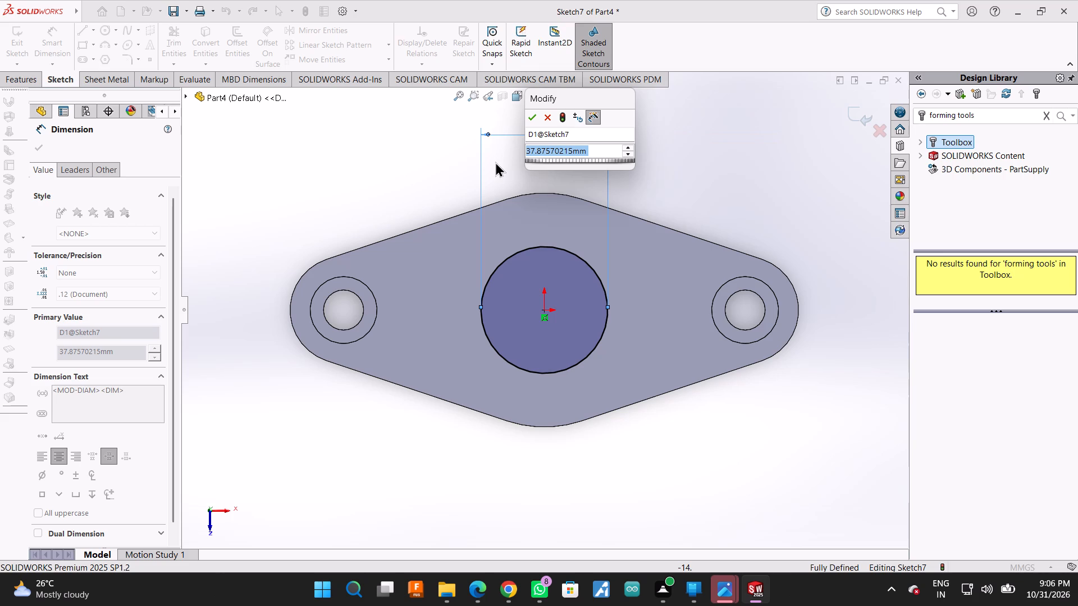
text(40)
key(Return)
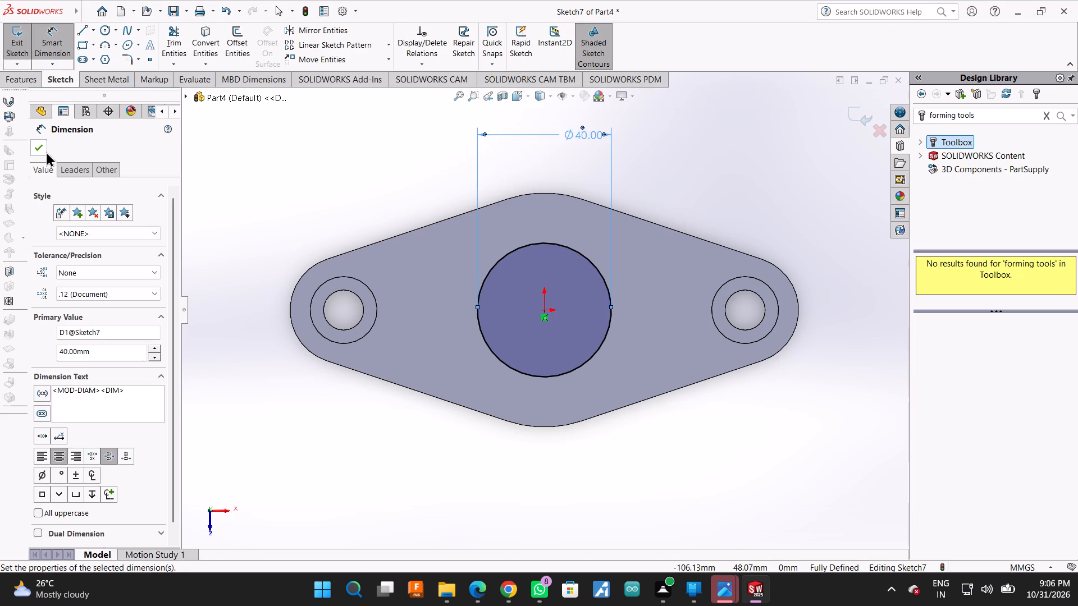
click(46, 151)
Extrude the 40 mm circle 44 mm upward as a blind boss merged with the plate.
click(28, 83)
click(20, 24)
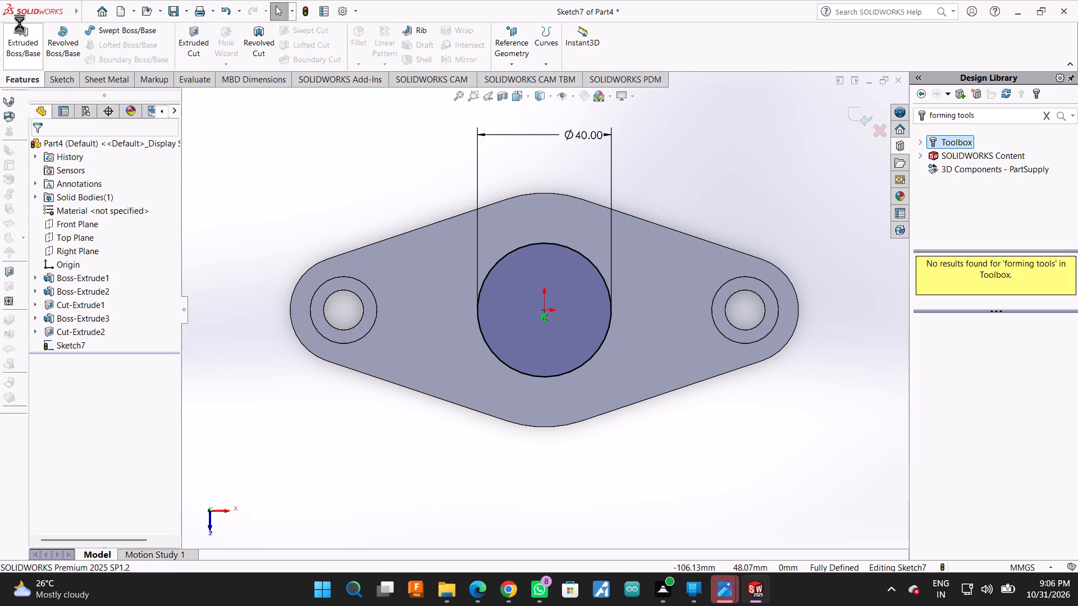
scroll(491, 424, up, 1)
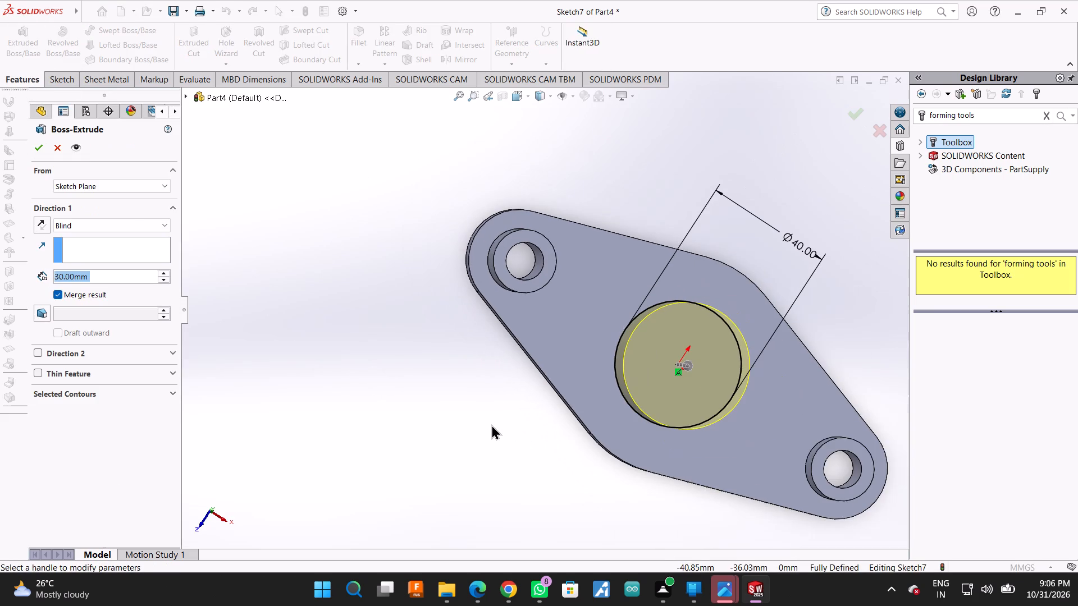
scroll(491, 424, up, 1)
scroll(549, 383, up, 3)
middle_drag(841, 322, 811, 318)
middle_drag(797, 325, 769, 339)
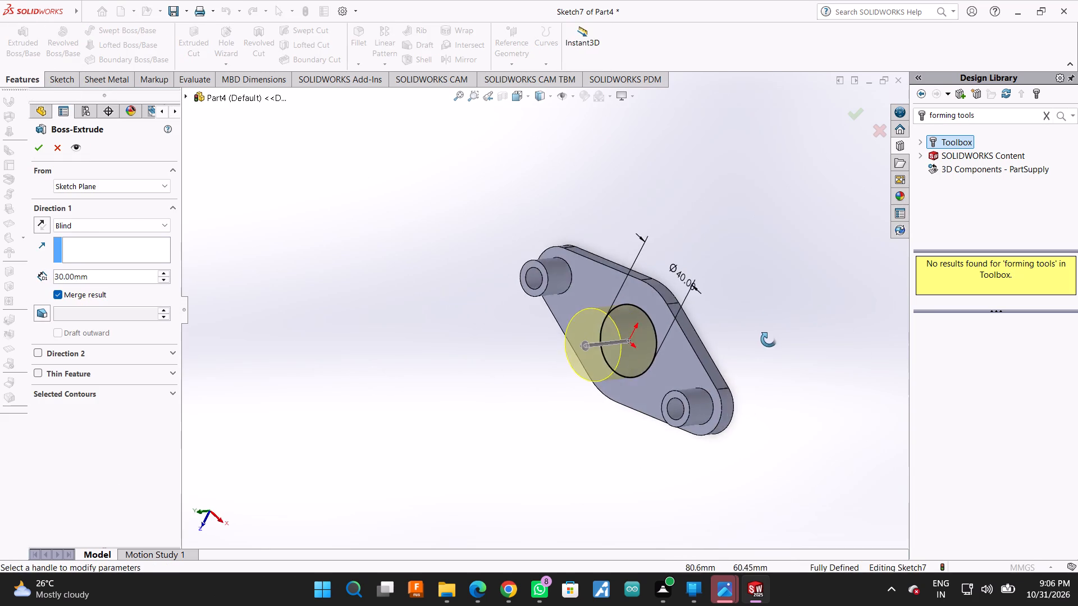
middle_drag(769, 339, 821, 169)
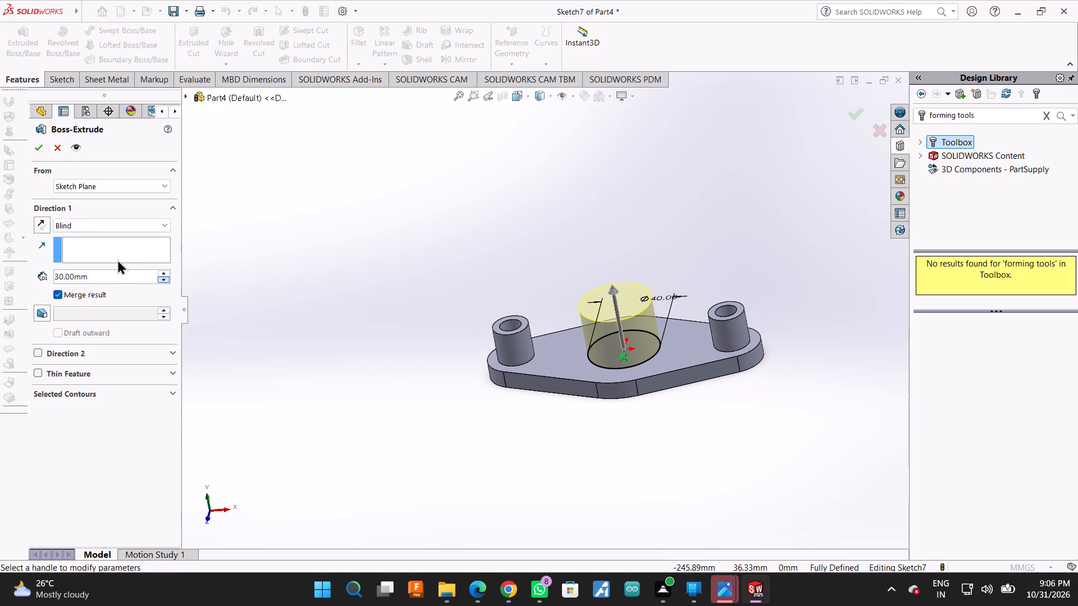
double_click(124, 281)
text(70-)
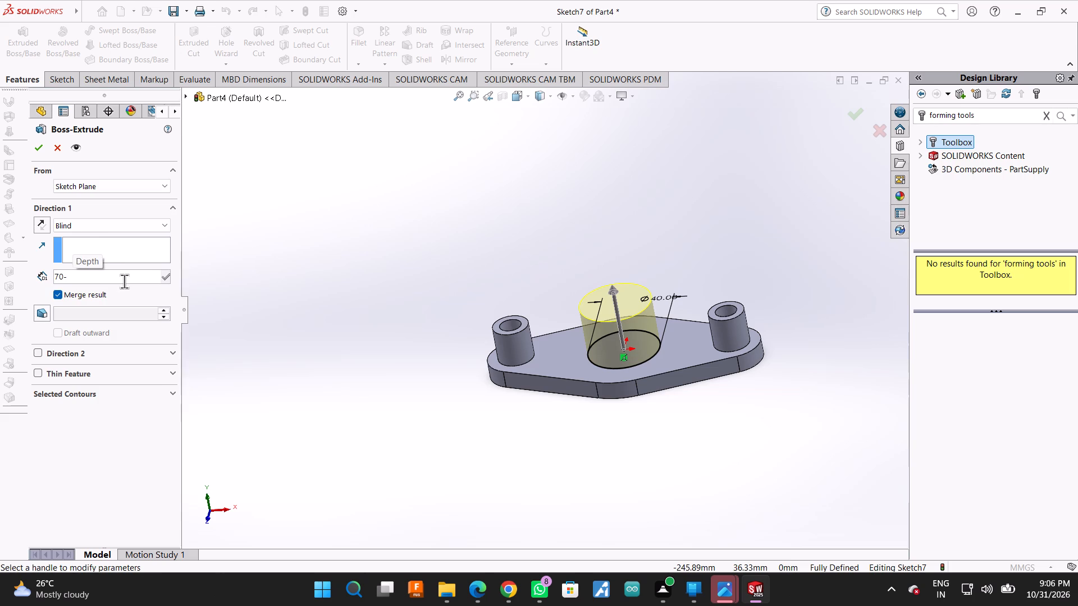
text(16-10)
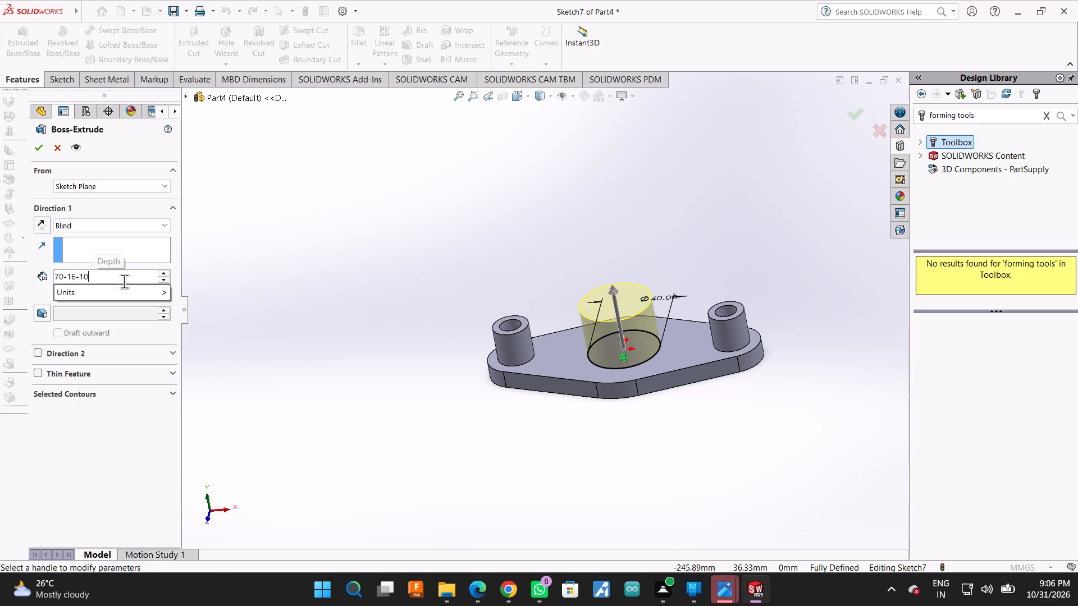
key(Return)
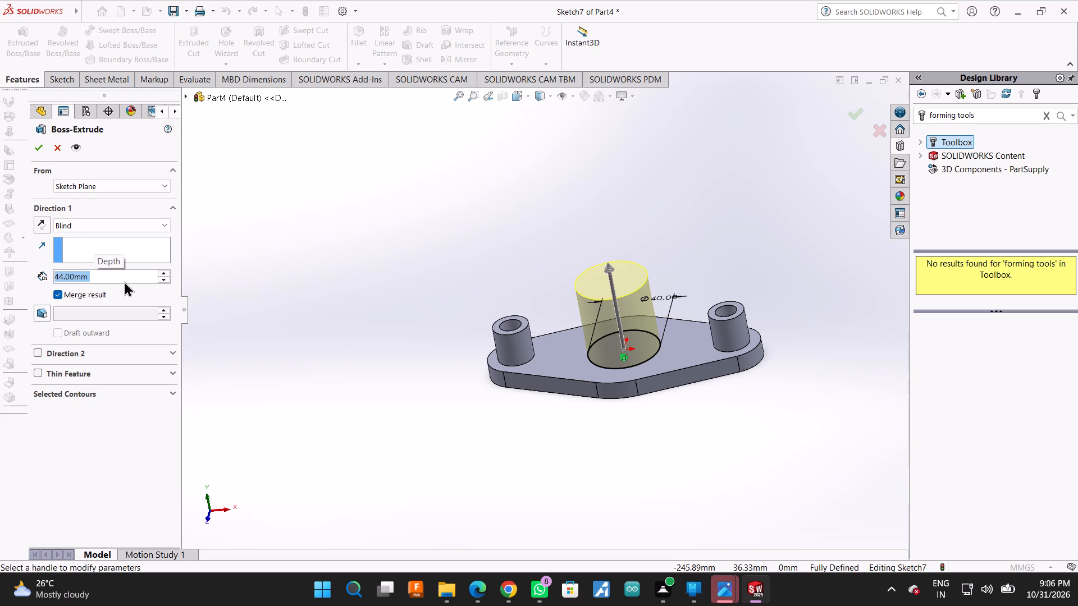
click(40, 145)
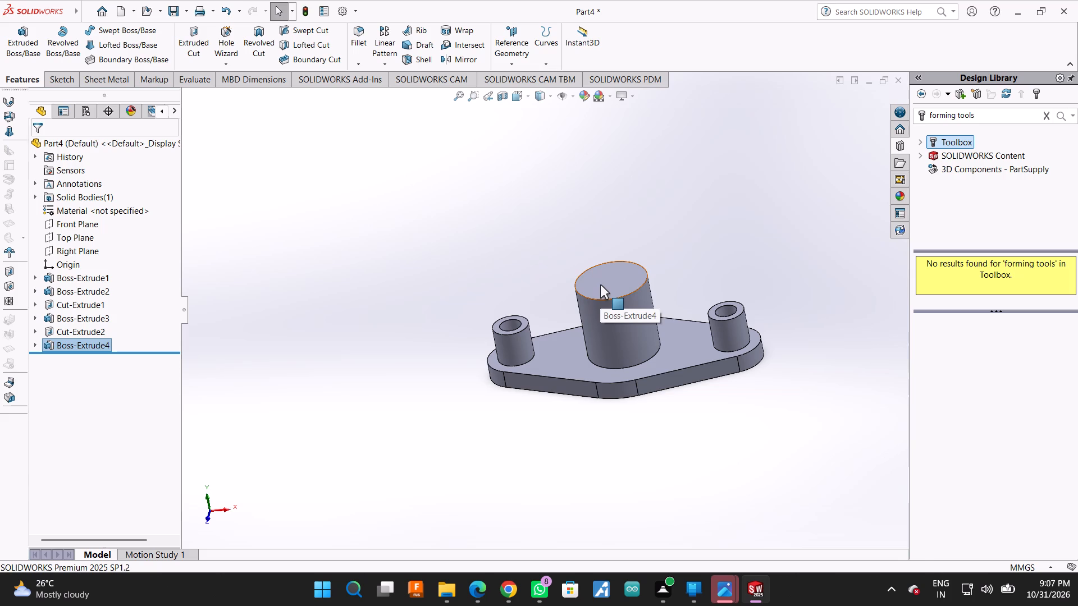
Sketch an 80 mm diameter circle on the top face of the central cylindrical boss, centred on the origin.
click(600, 284)
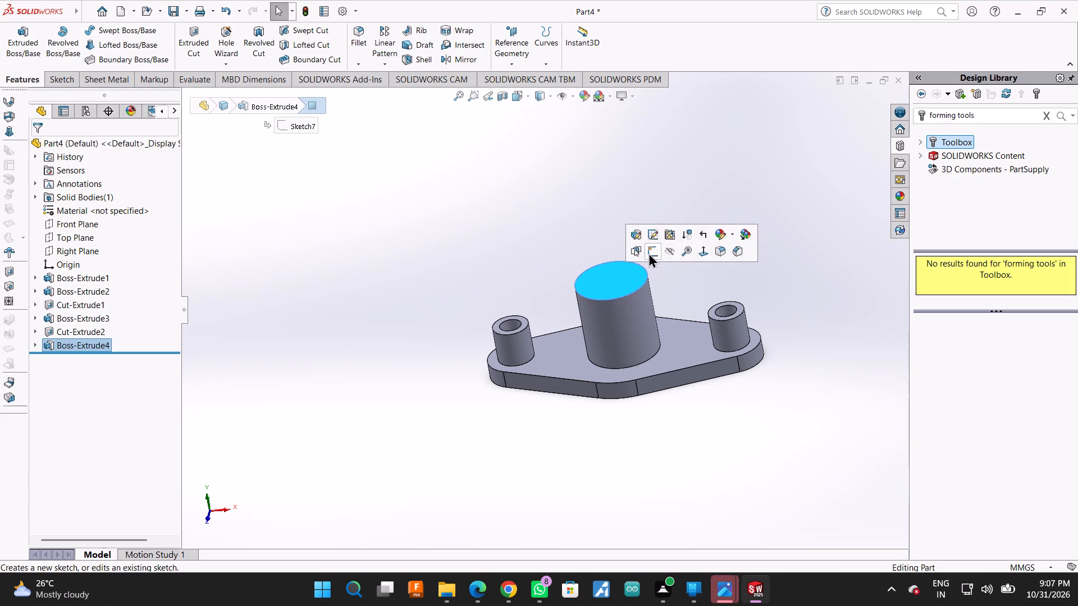
click(648, 252)
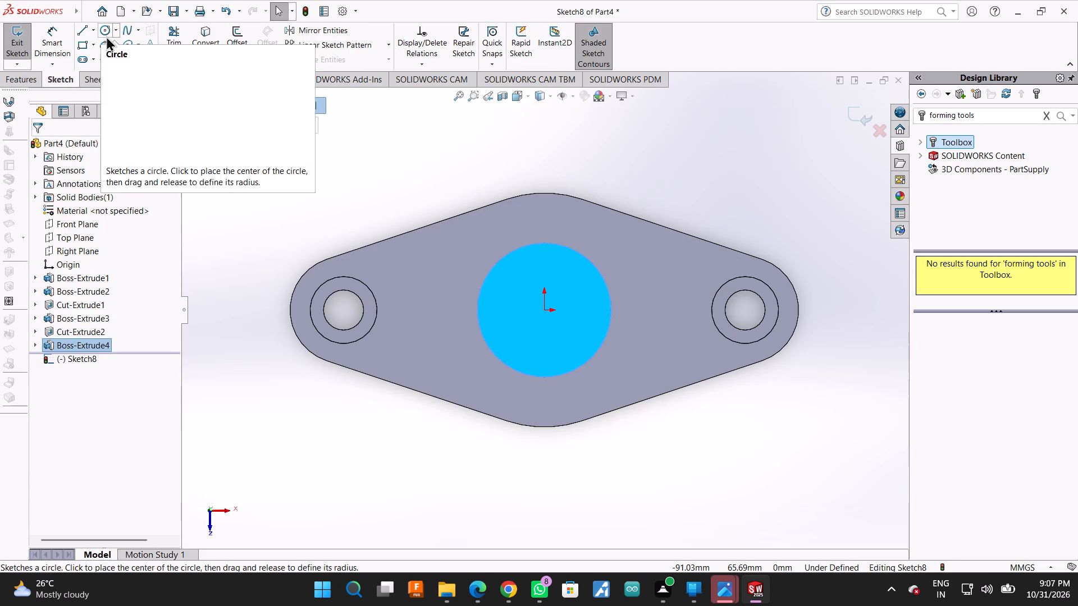
click(106, 36)
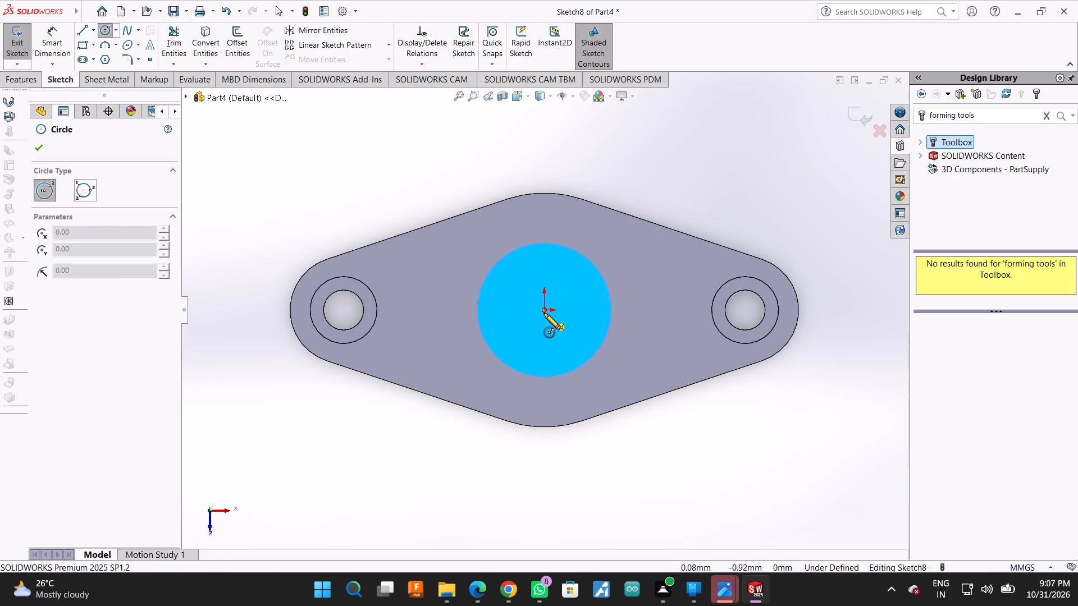
click(543, 313)
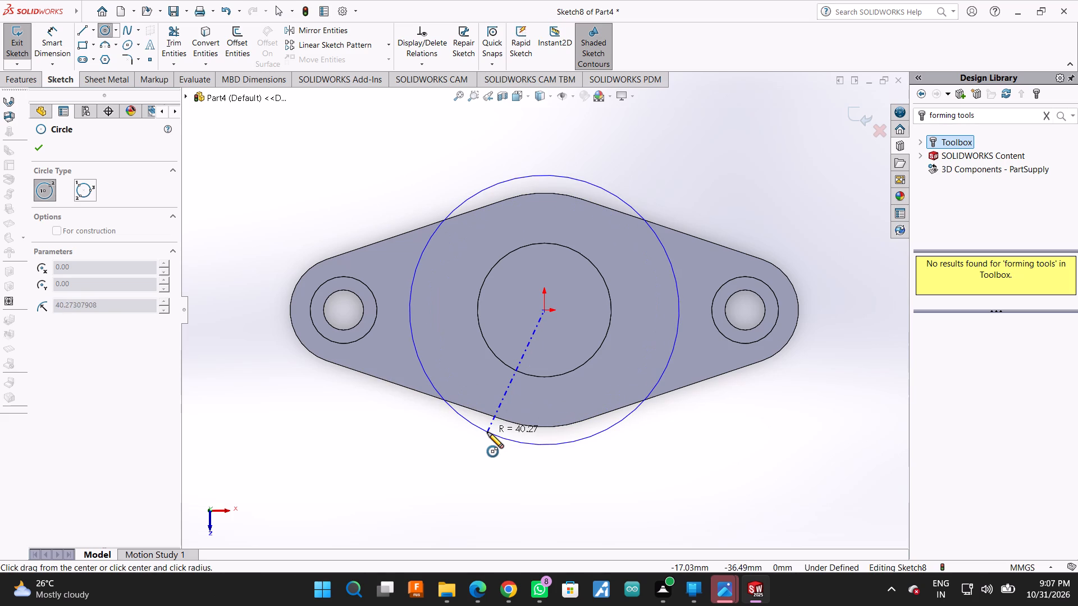
click(508, 458)
click(36, 155)
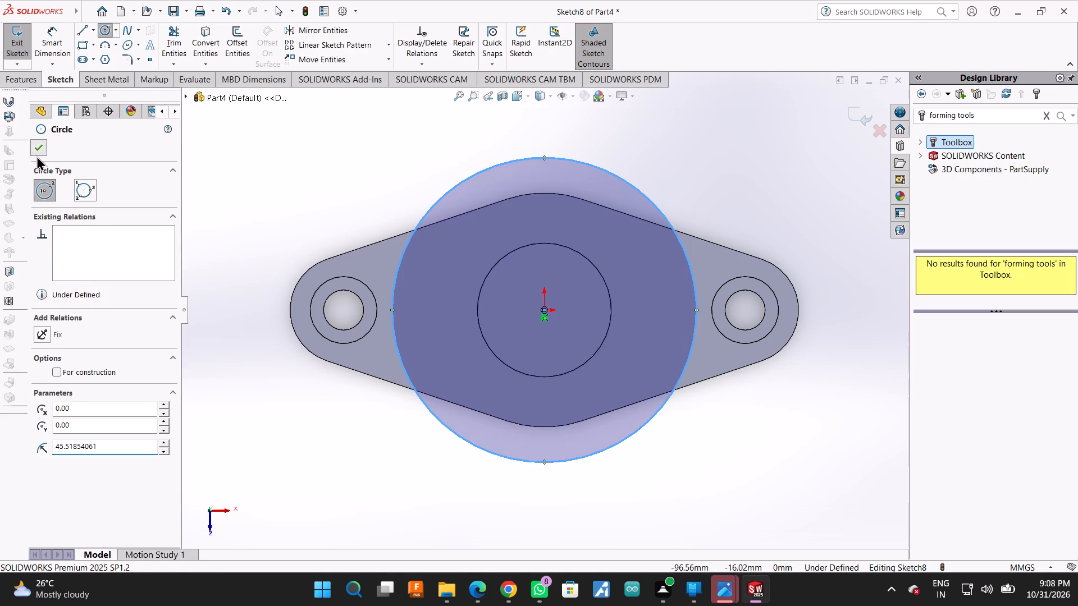
click(53, 30)
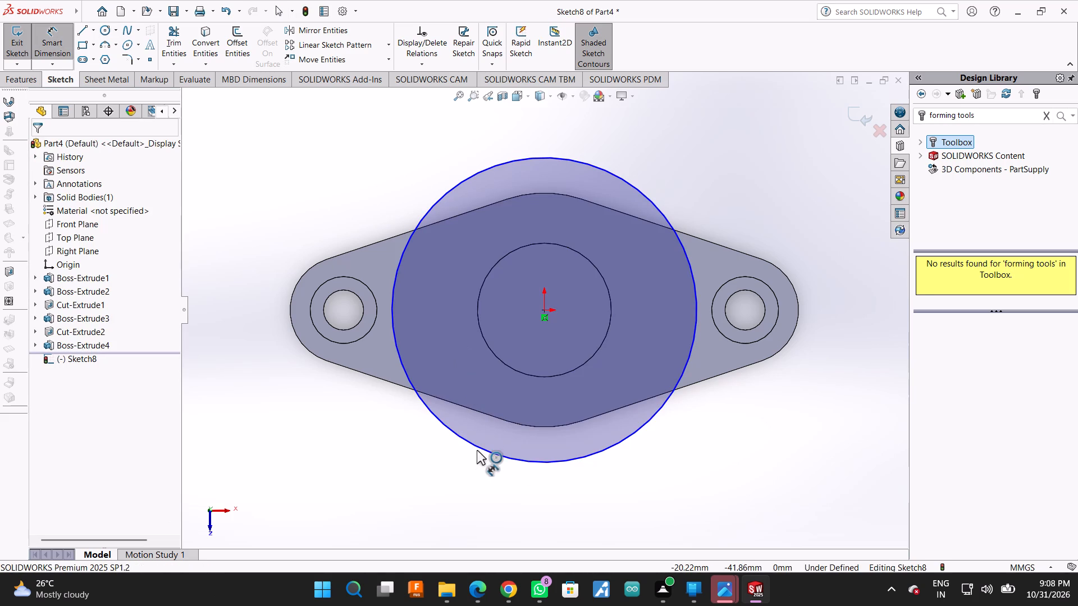
click(477, 450)
click(763, 481)
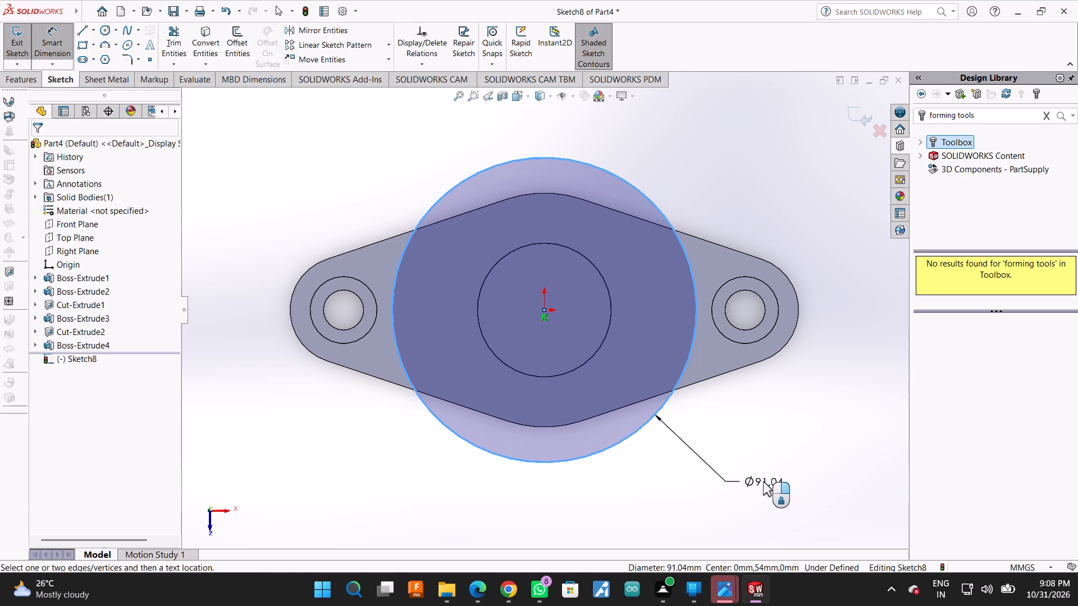
text(80)
key(Return)
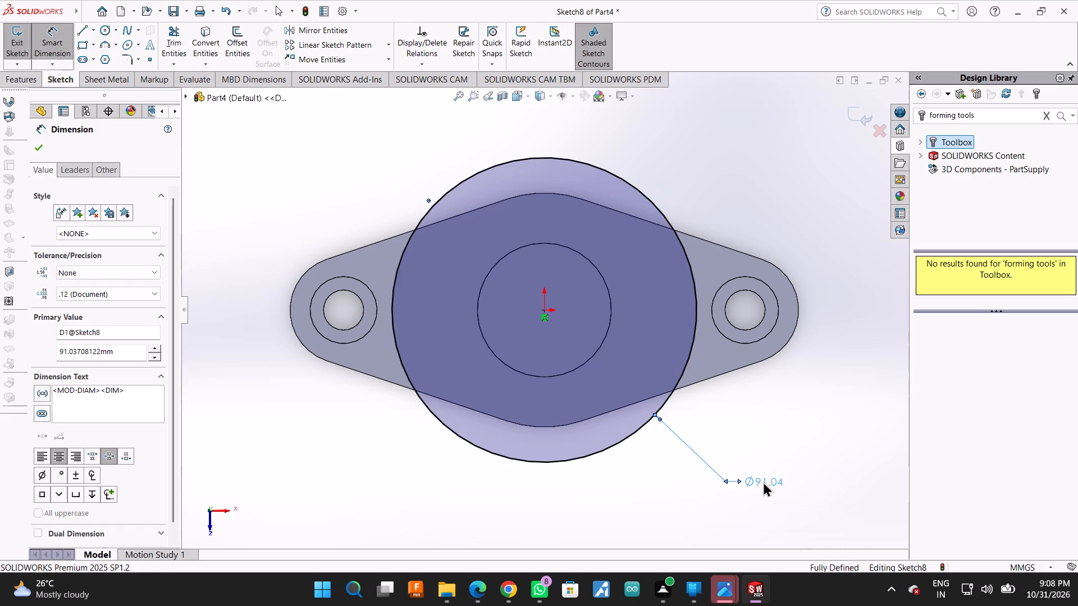
click(35, 155)
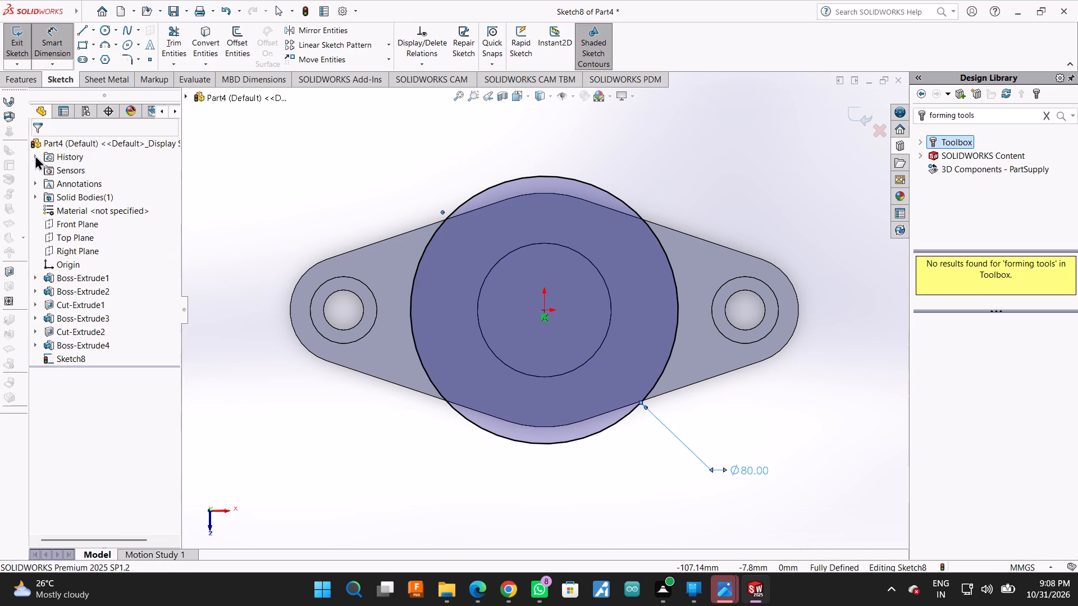
Extrude the 80 mm circle 16 mm upward as a blind boss merged with the central cylinder.
click(24, 85)
click(29, 31)
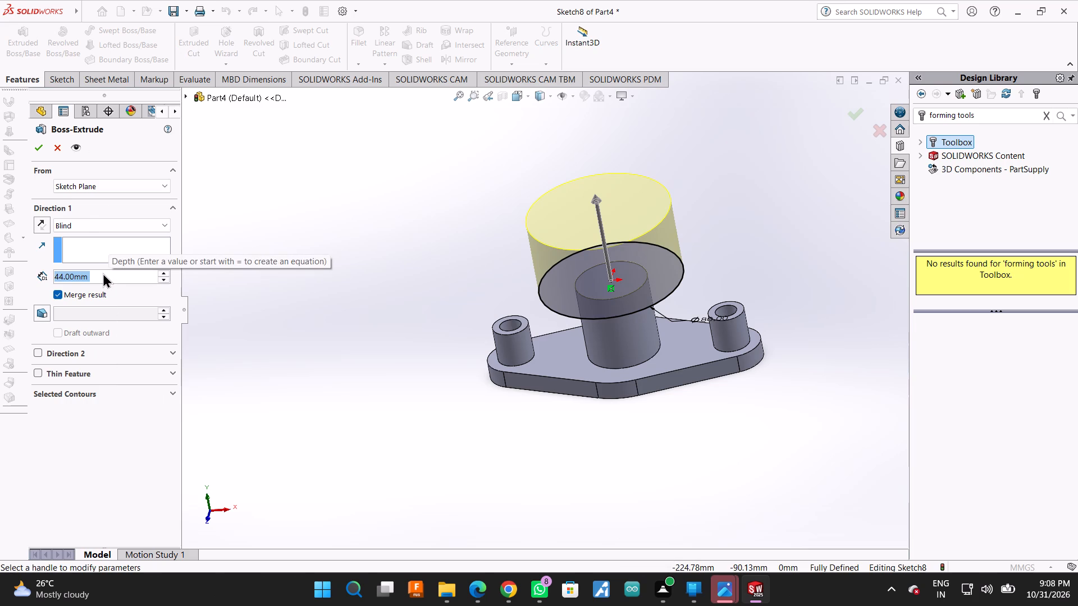
text(16)
key(Return)
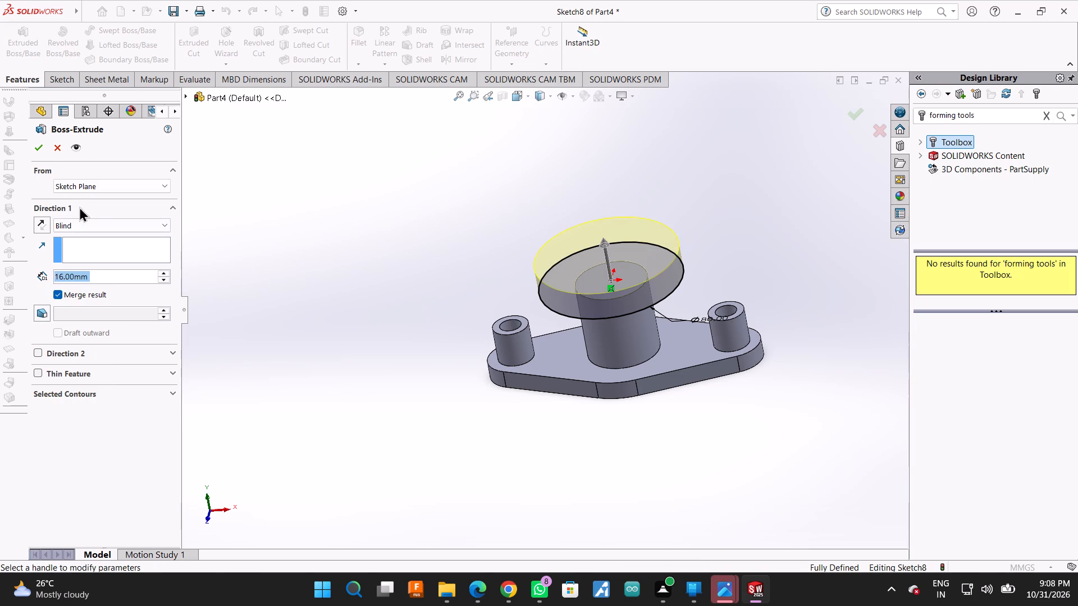
click(44, 150)
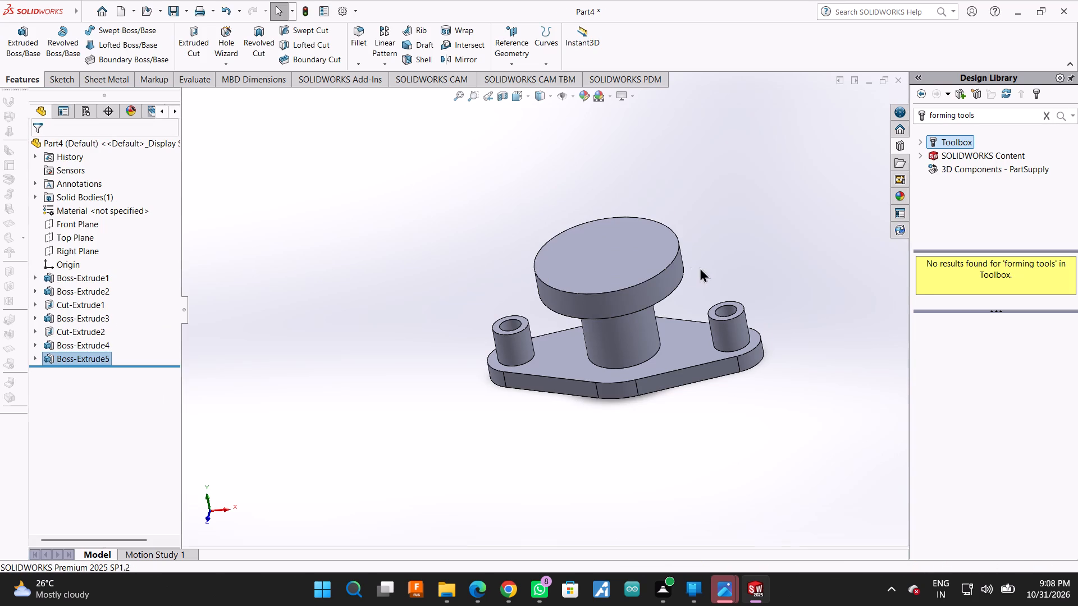
Sketch a line on the Front Plane from the central cylinder's positive-X upper corner under the disc to the positive-X boss's inner top corner.
scroll(696, 267, down, 1)
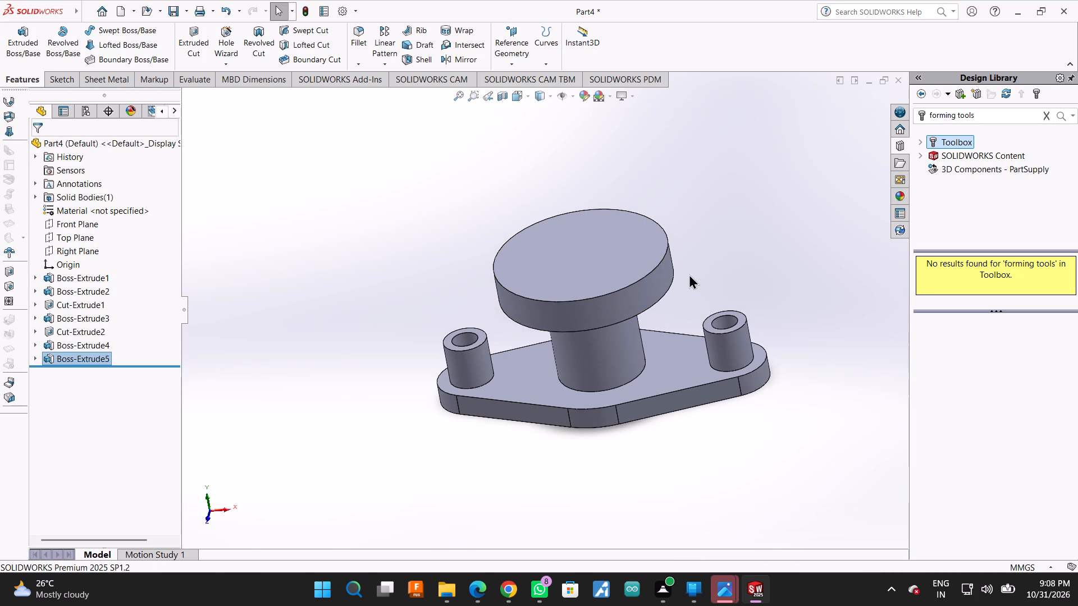
scroll(671, 312, down, 1)
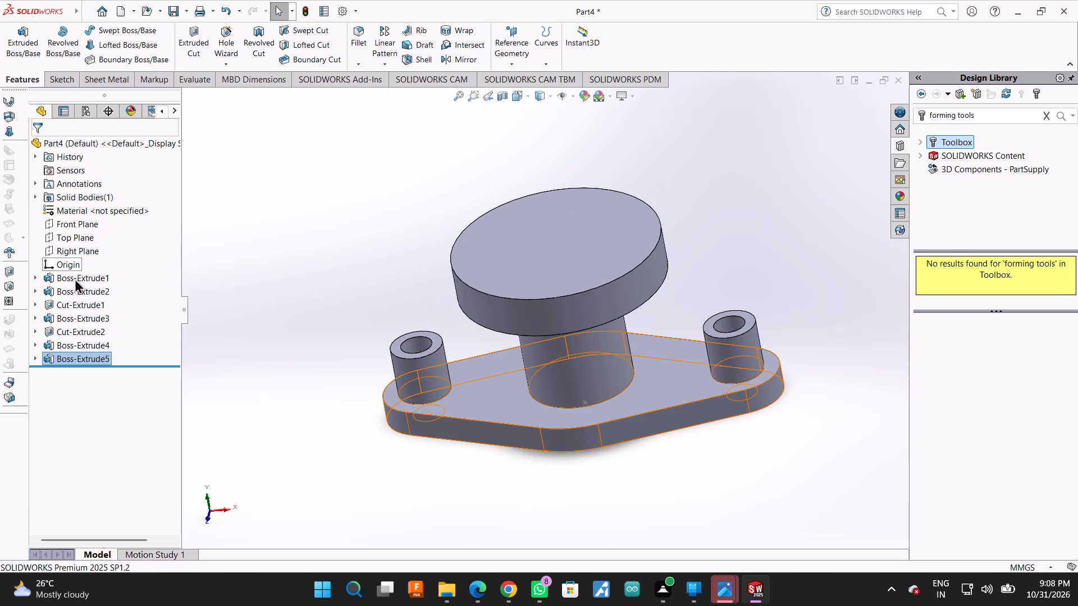
click(89, 222)
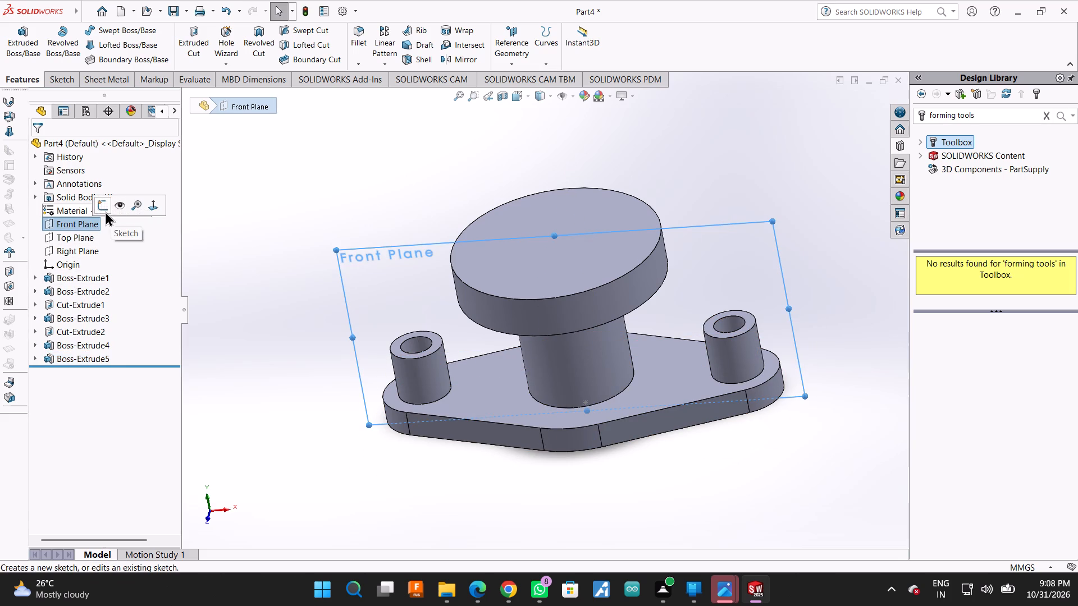
click(104, 212)
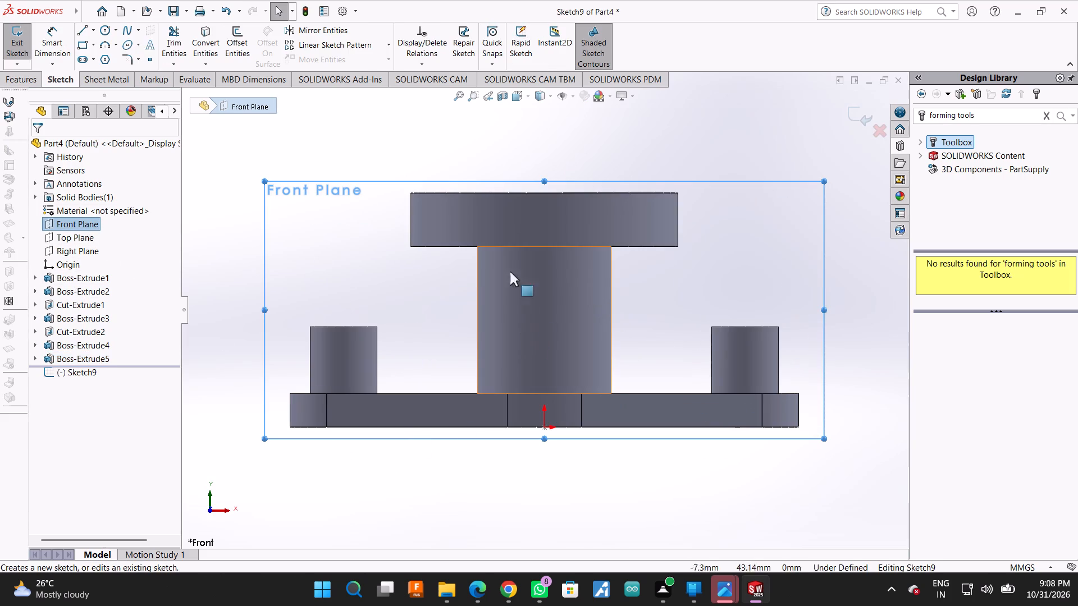
click(84, 34)
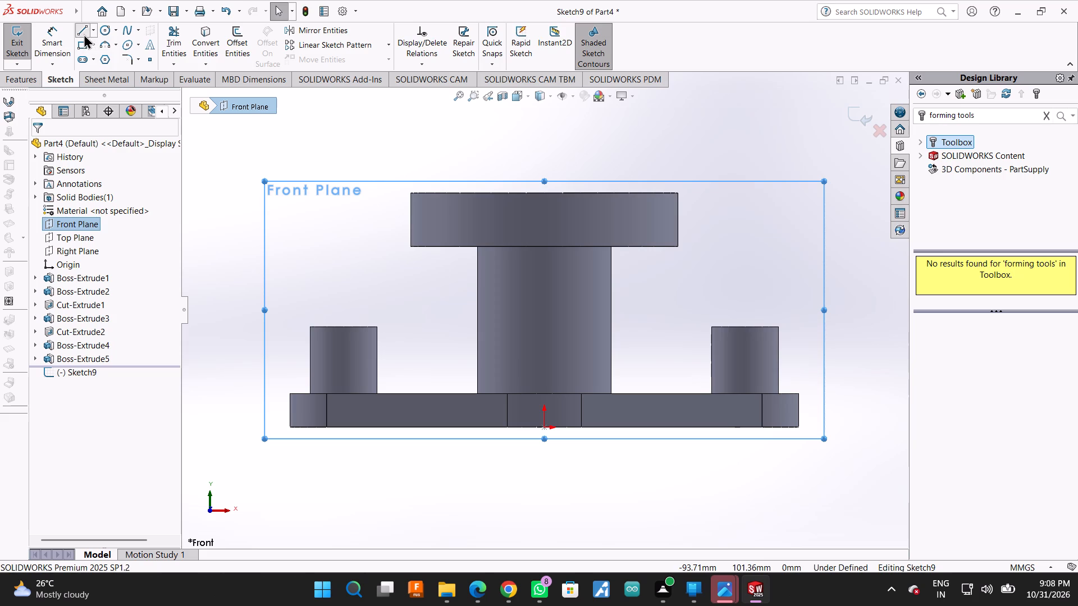
click(613, 247)
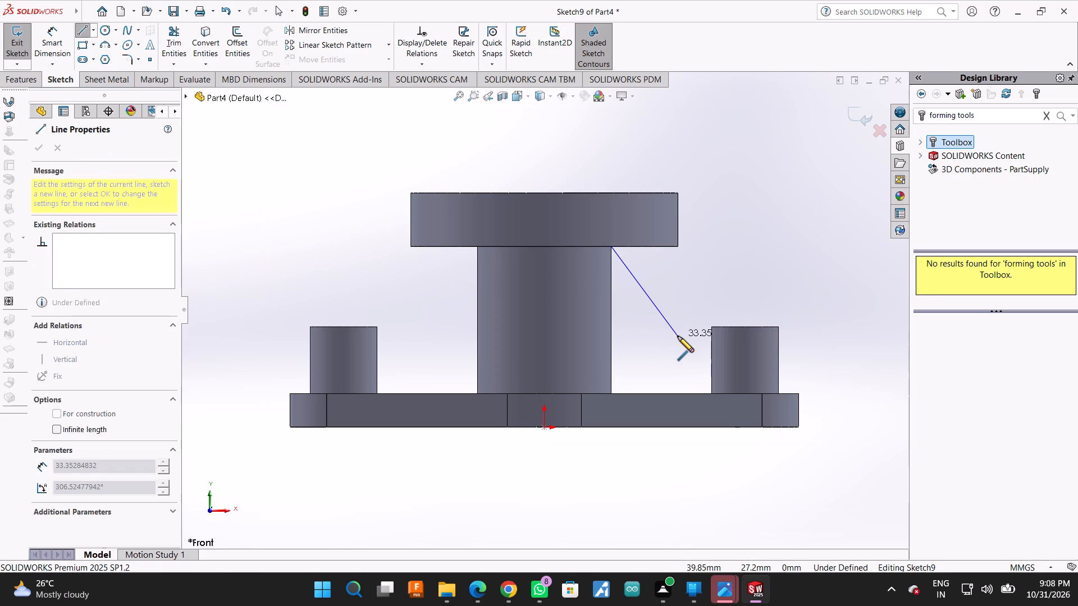
click(710, 326)
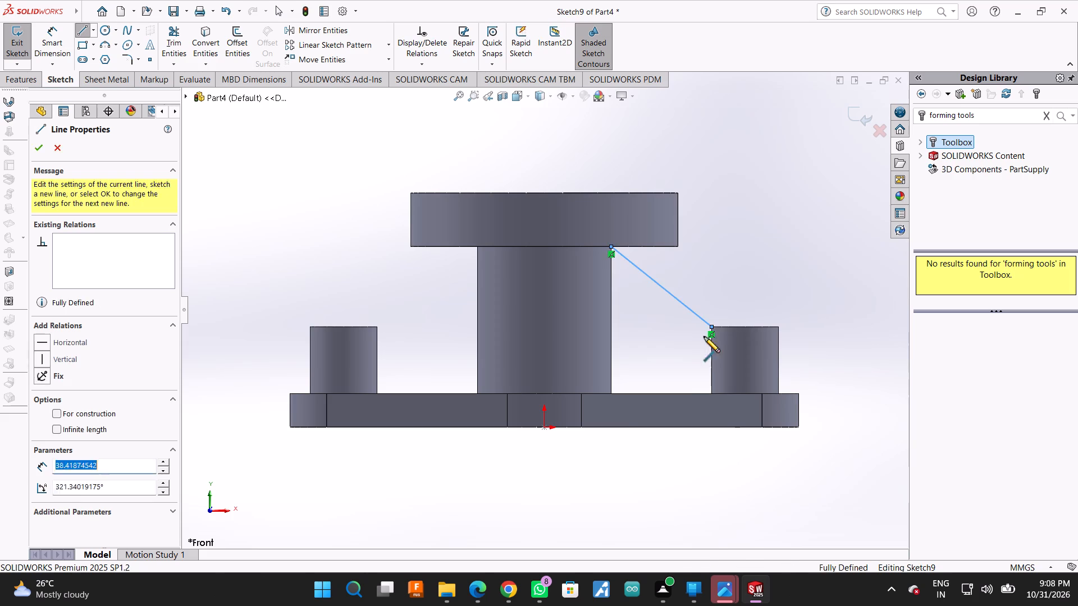
key(Escape)
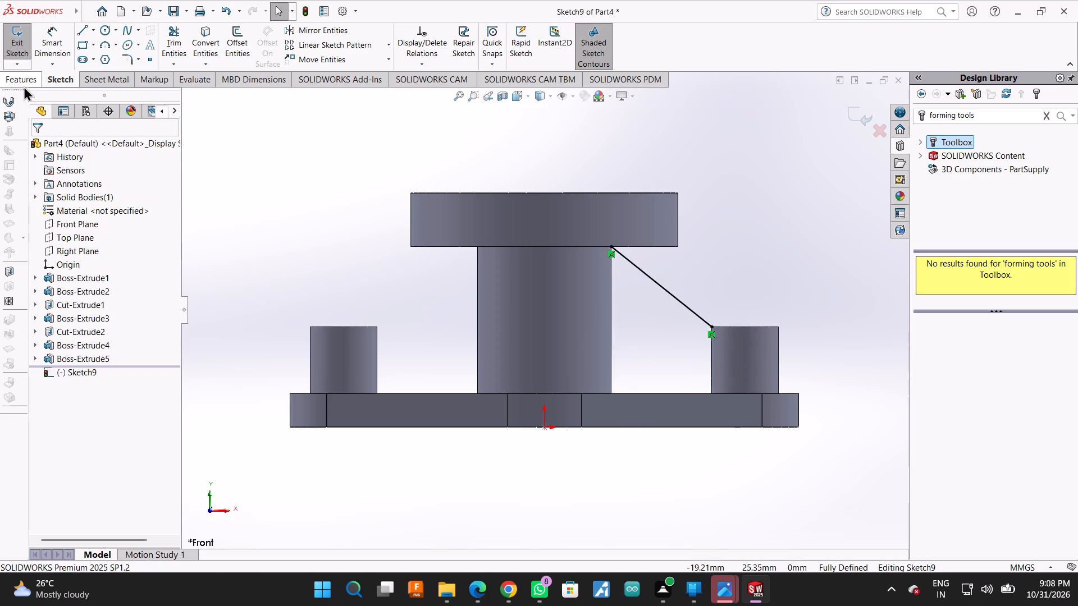
Create a 10 mm thick rib, thickened on both sides, from the sloped line between the central cylinder and the positive-X boss.
click(24, 86)
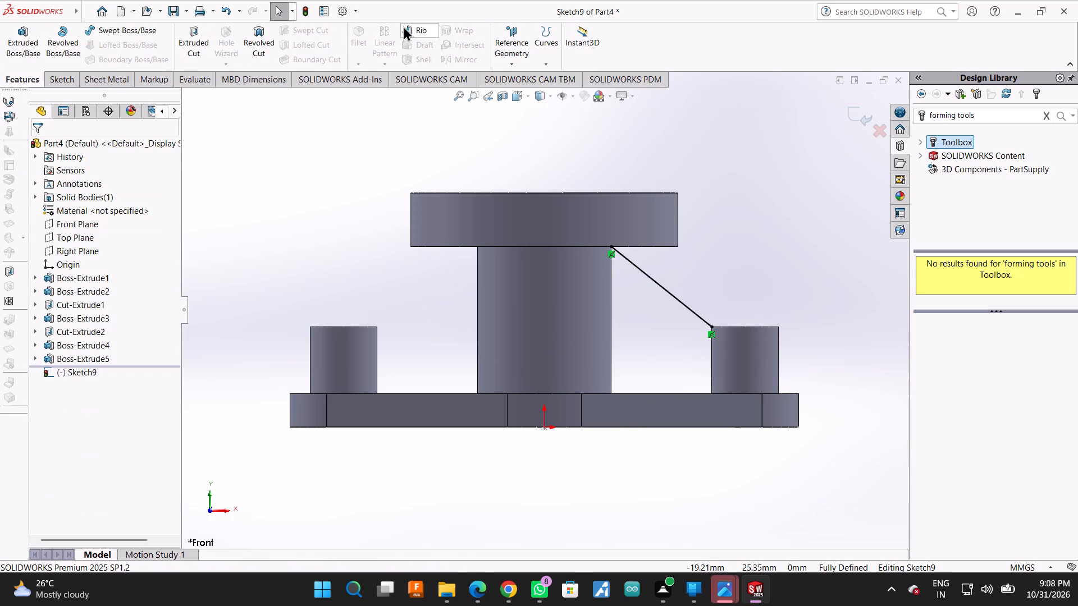
click(403, 26)
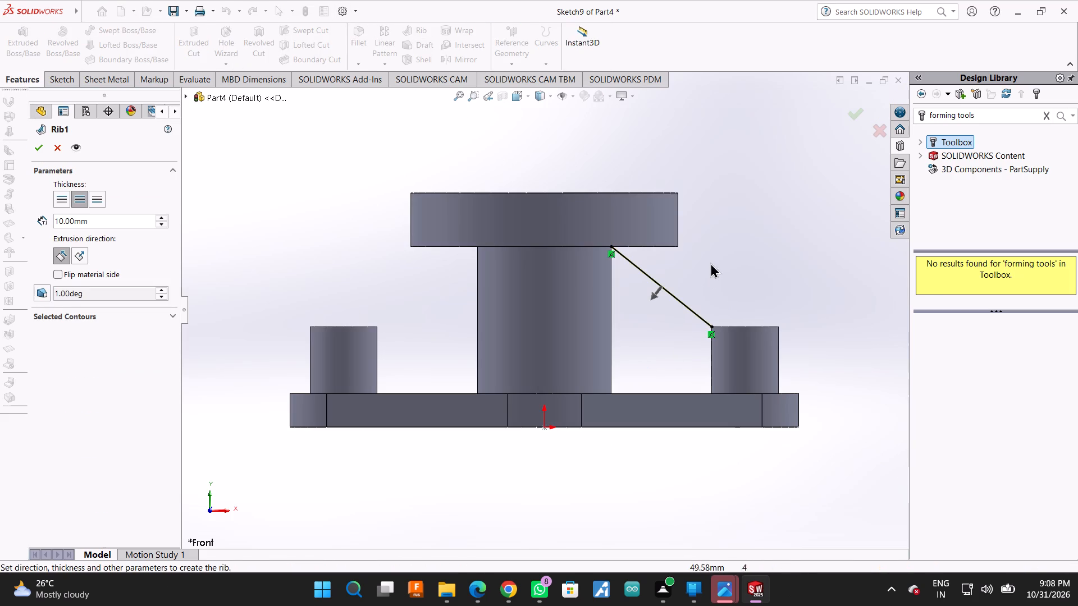
middle_drag(682, 287, 644, 383)
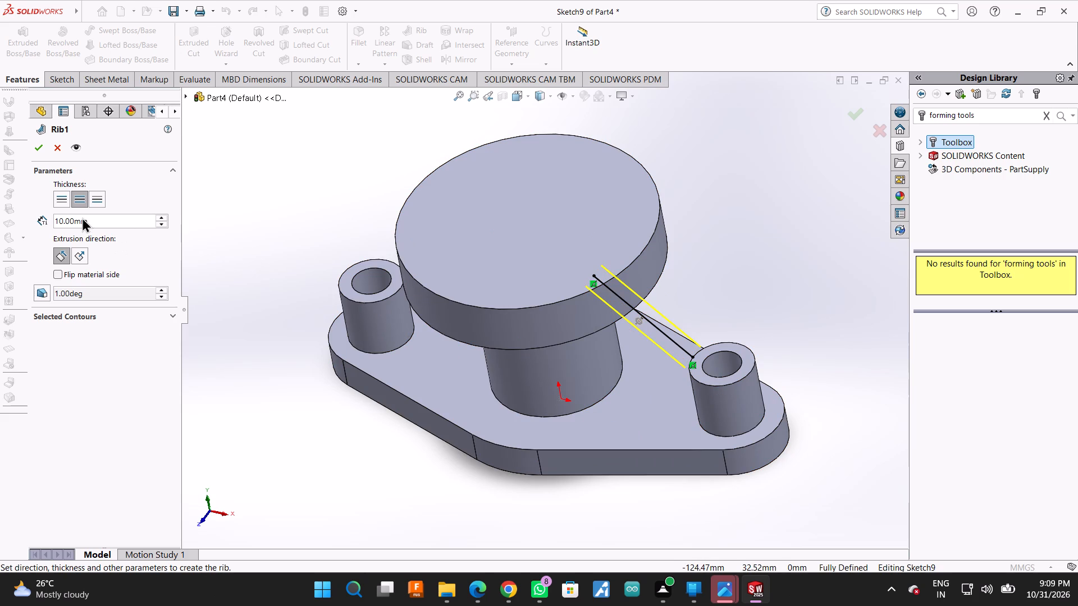
click(39, 149)
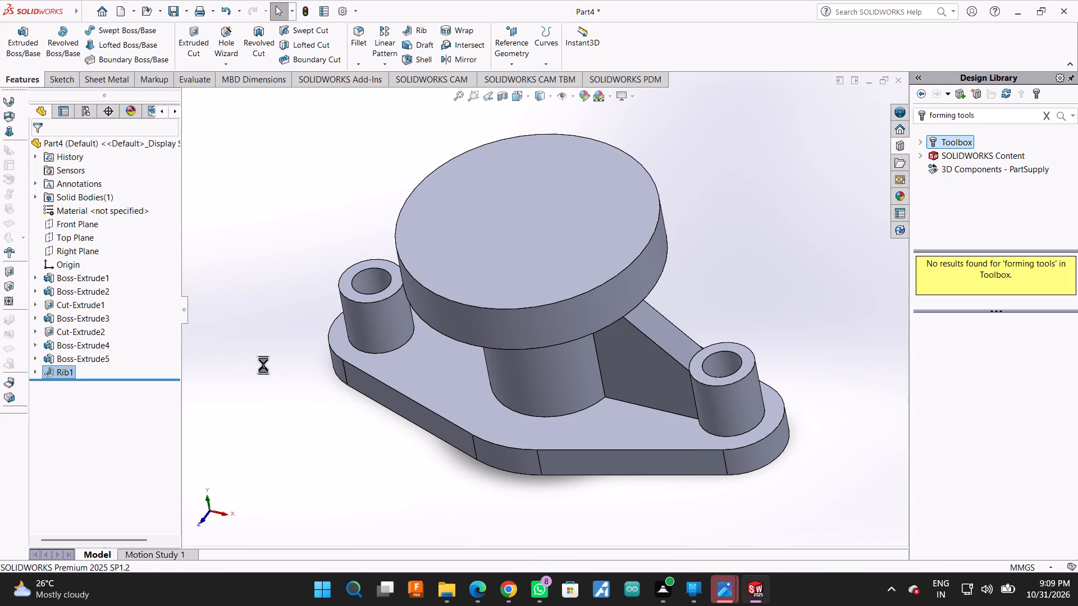
Sketch a line on the Front Plane from the central cylinder's negative-X upper corner under the disc to the negative-X boss's inner top corner.
middle_drag(424, 543, 476, 486)
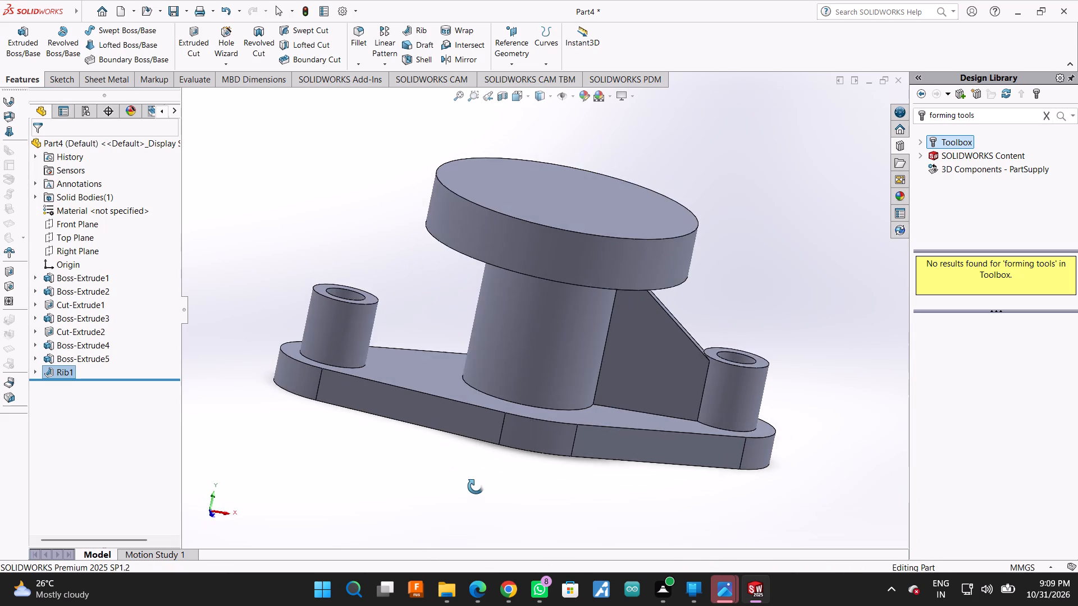
middle_drag(476, 486, 449, 501)
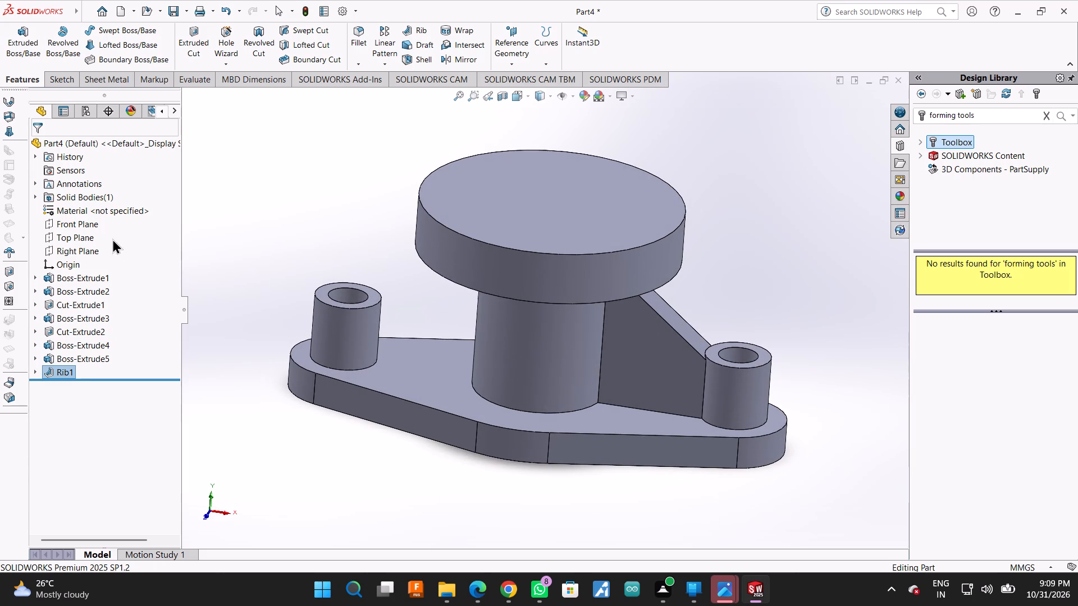
click(70, 217)
click(70, 221)
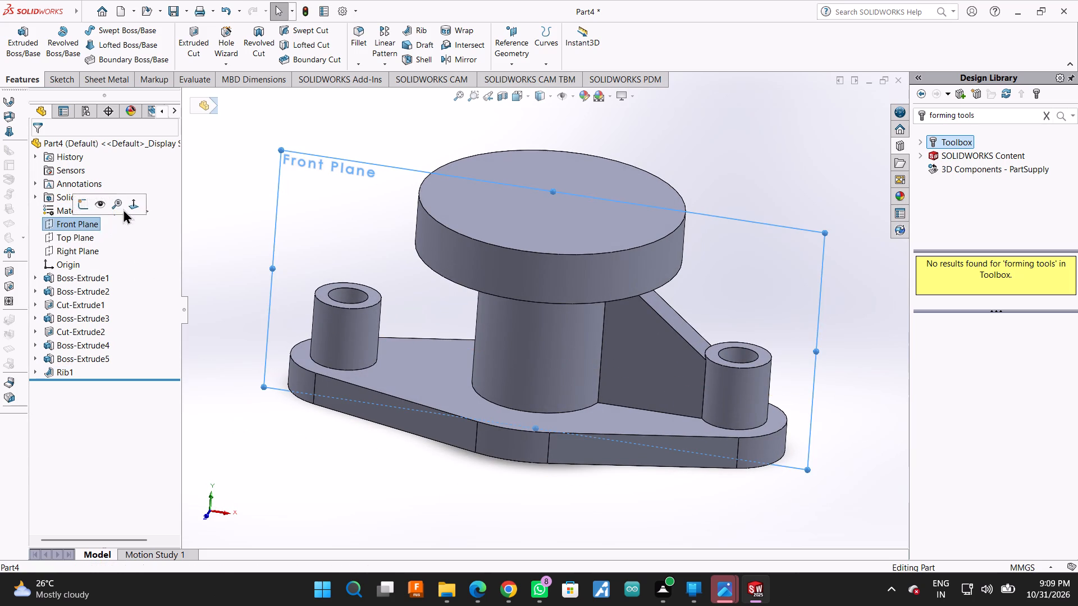
click(135, 204)
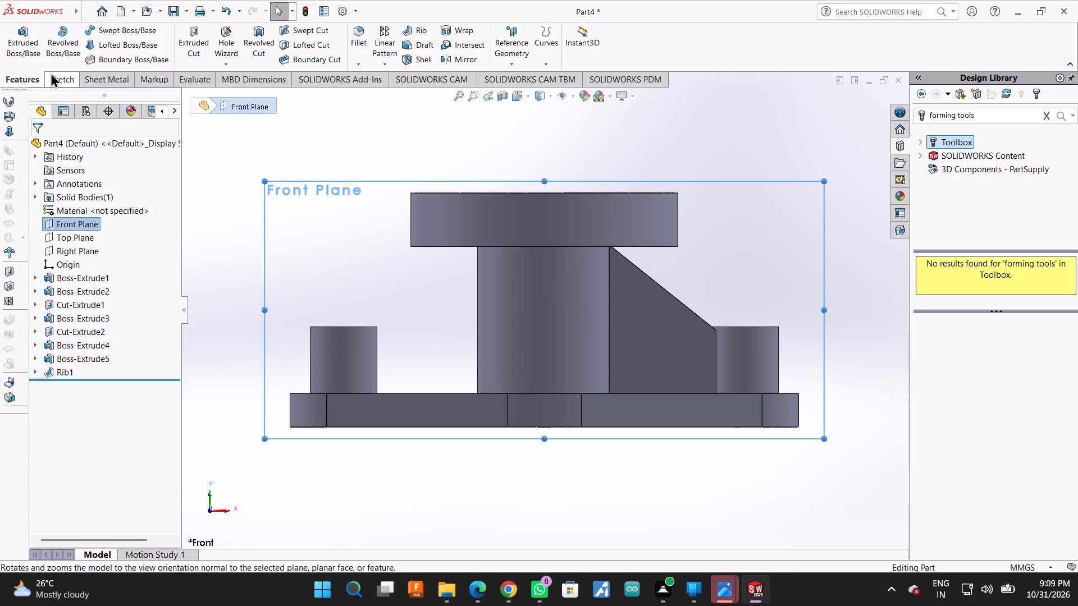
click(54, 74)
click(81, 31)
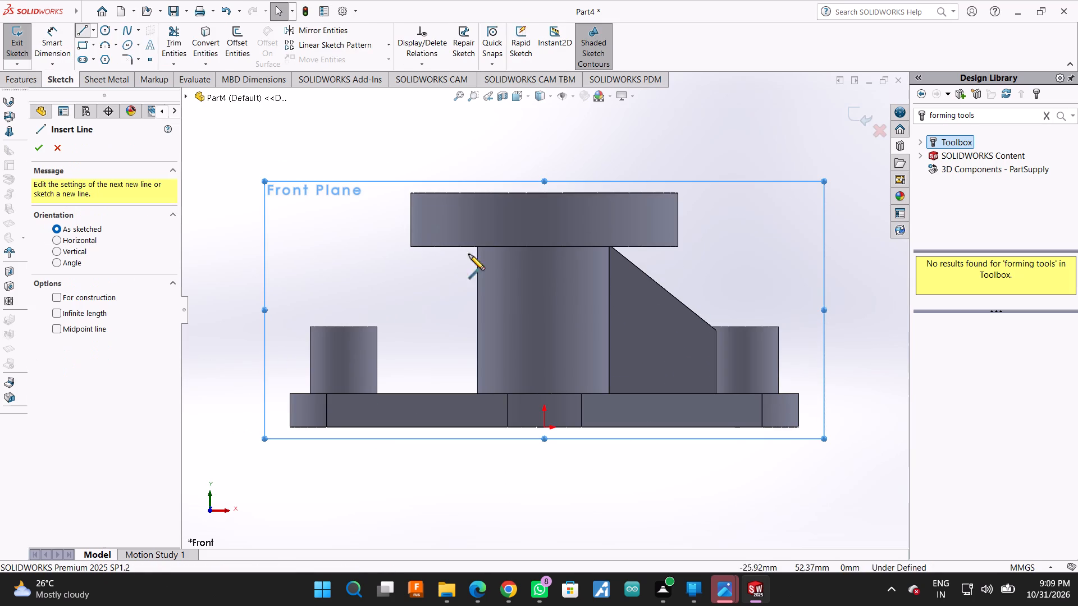
click(477, 248)
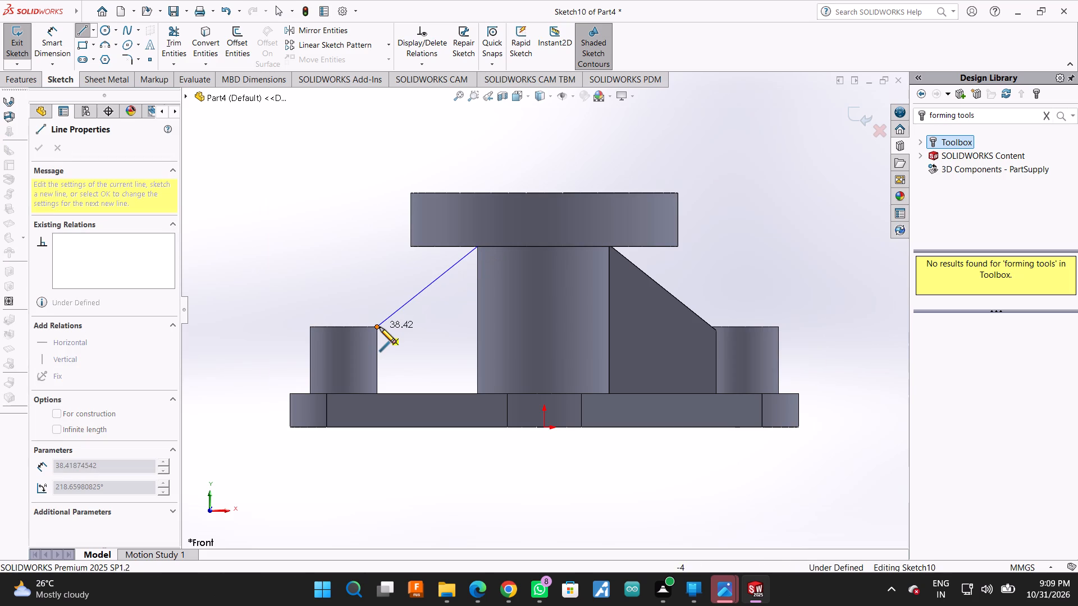
click(380, 327)
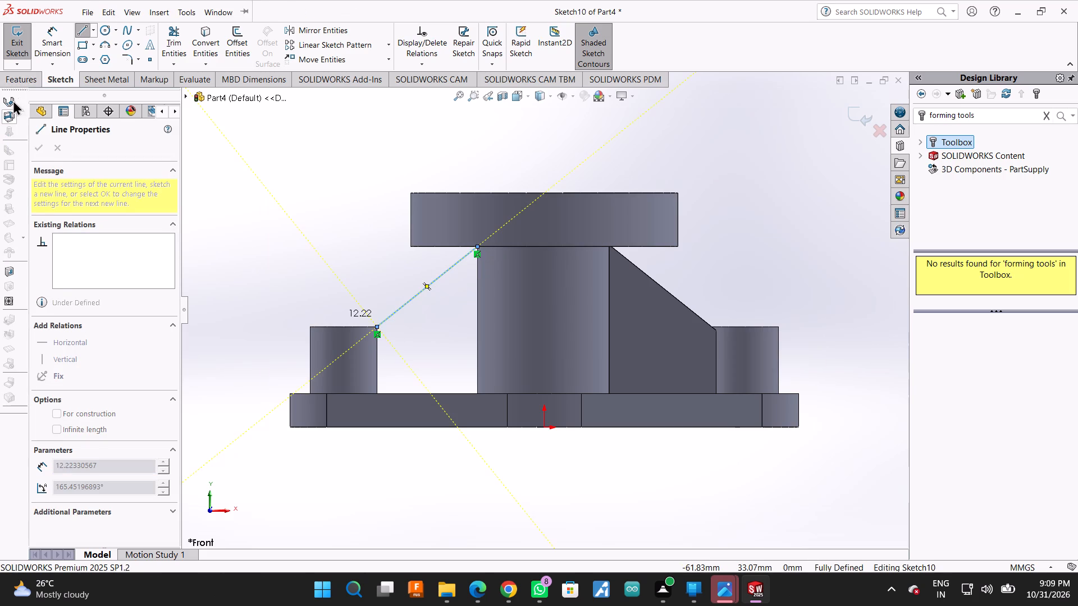
Create a 10 mm thick rib, thickened on both sides with flipped material side, from the sloped line beside the negative-X boss.
click(7, 79)
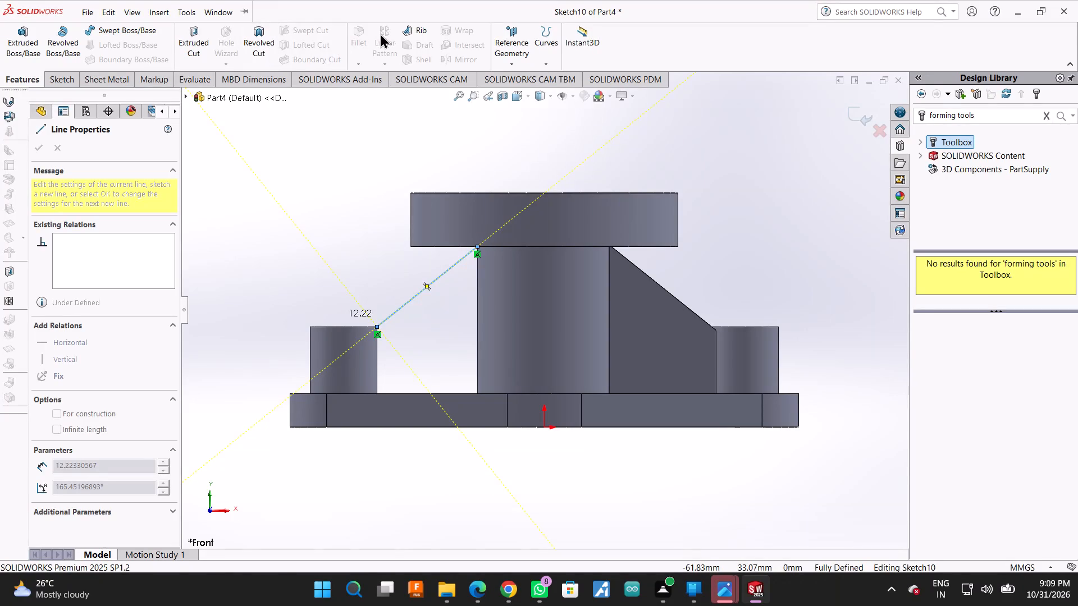
click(404, 32)
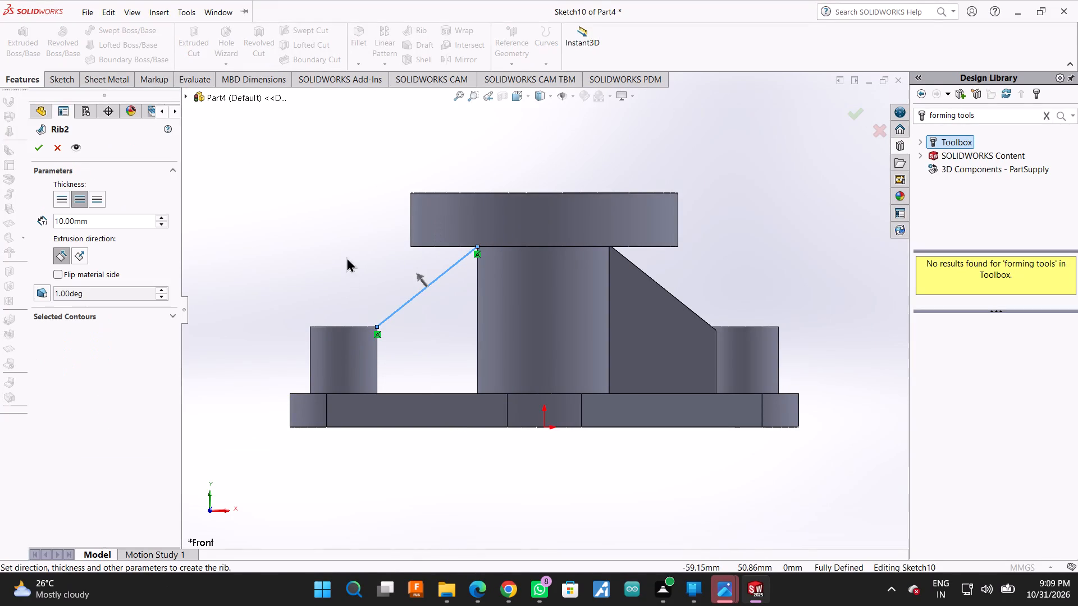
middle_drag(346, 257, 374, 286)
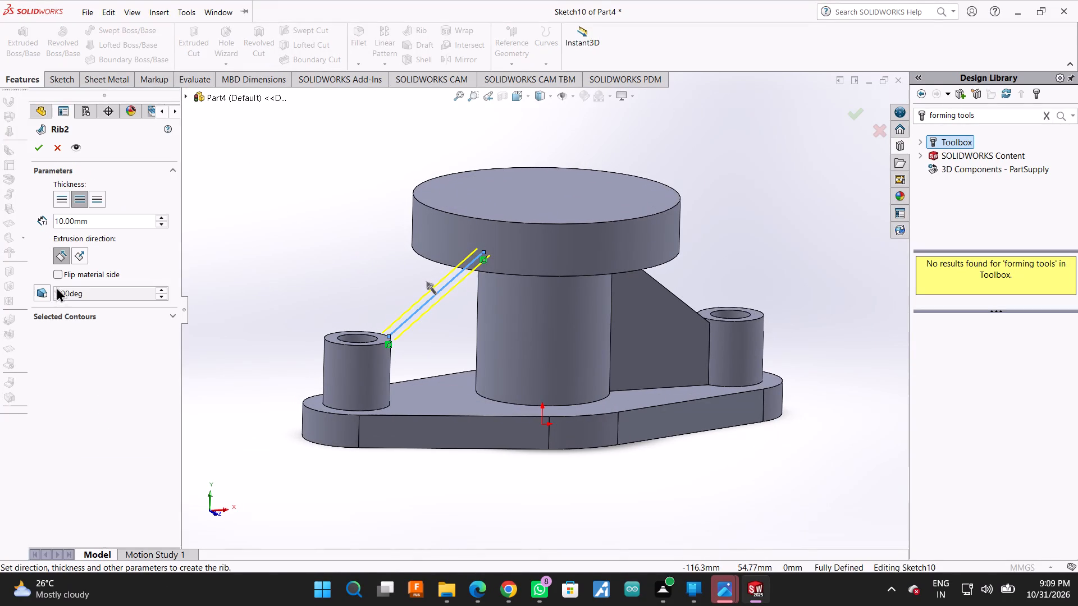
click(54, 274)
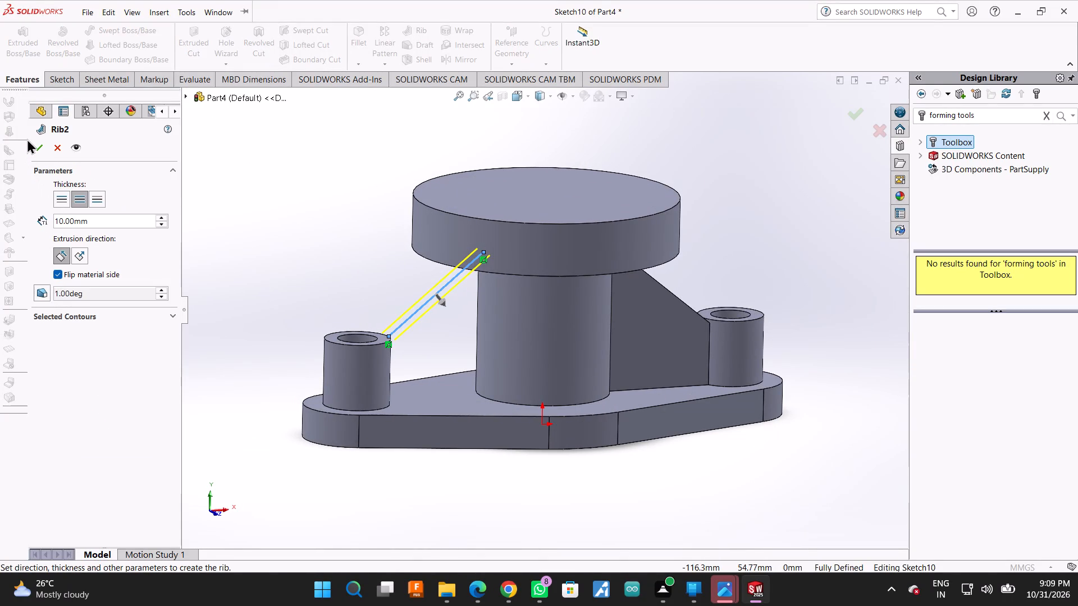
click(34, 141)
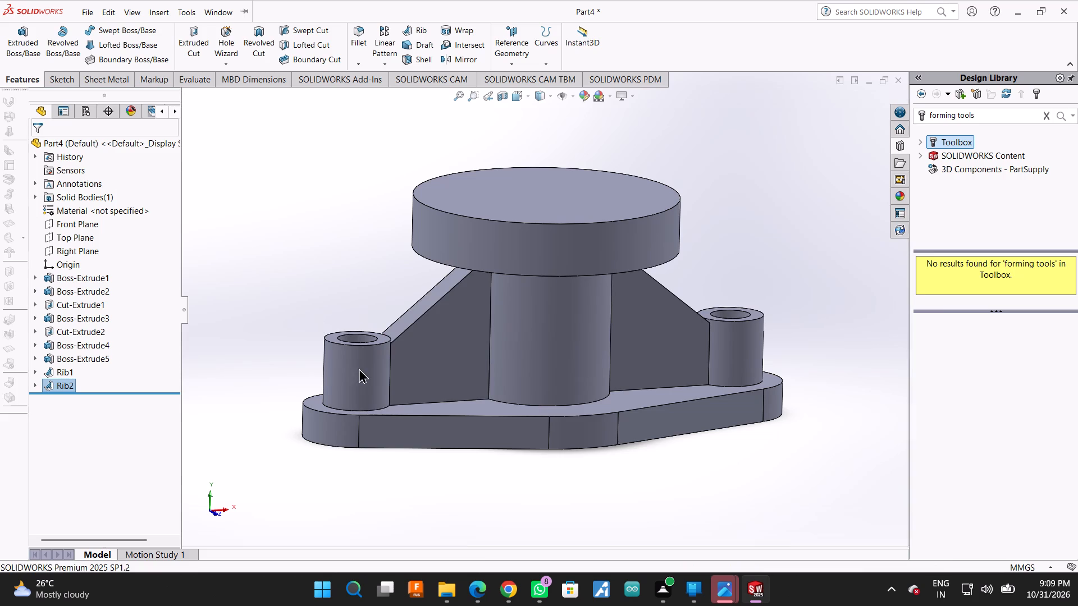
Sketch a circle about 59 mm in diameter on the disc's top face, centred on the origin.
middle_drag(477, 539, 483, 541)
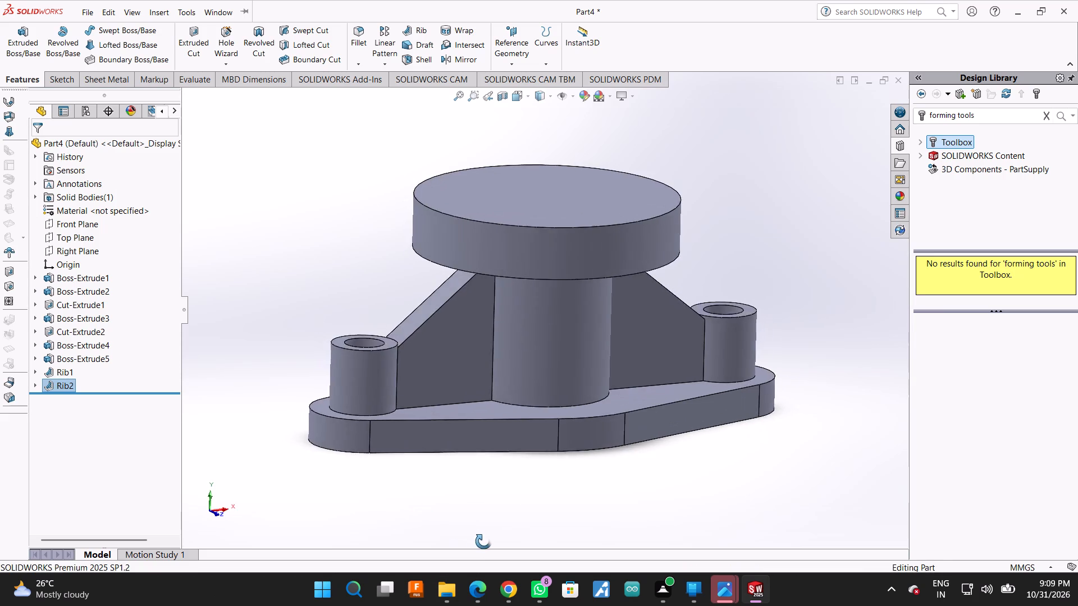
middle_drag(483, 541, 503, 605)
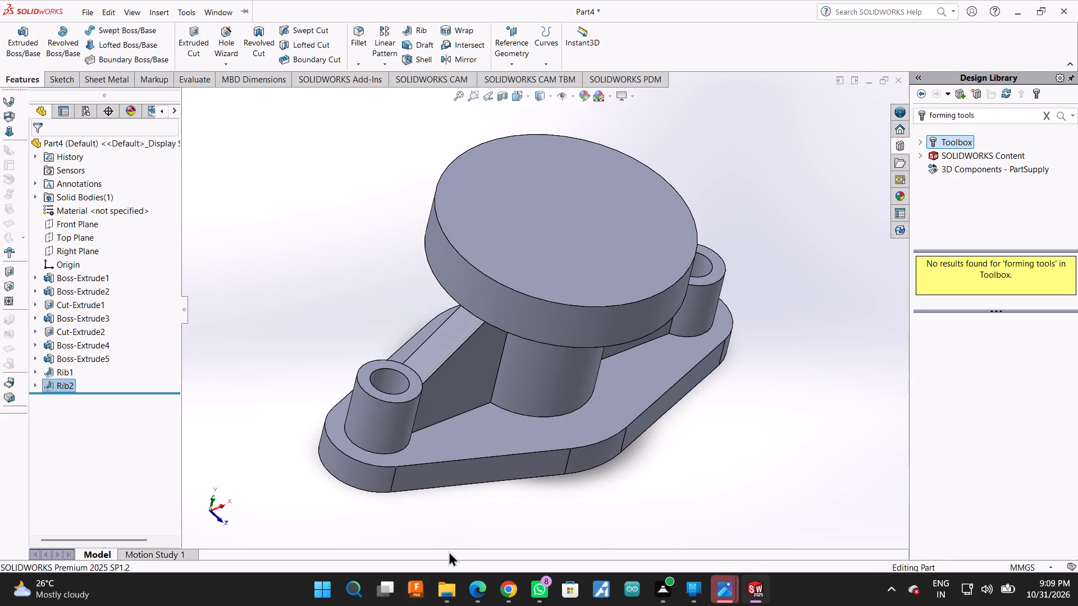
scroll(449, 551, up, 1)
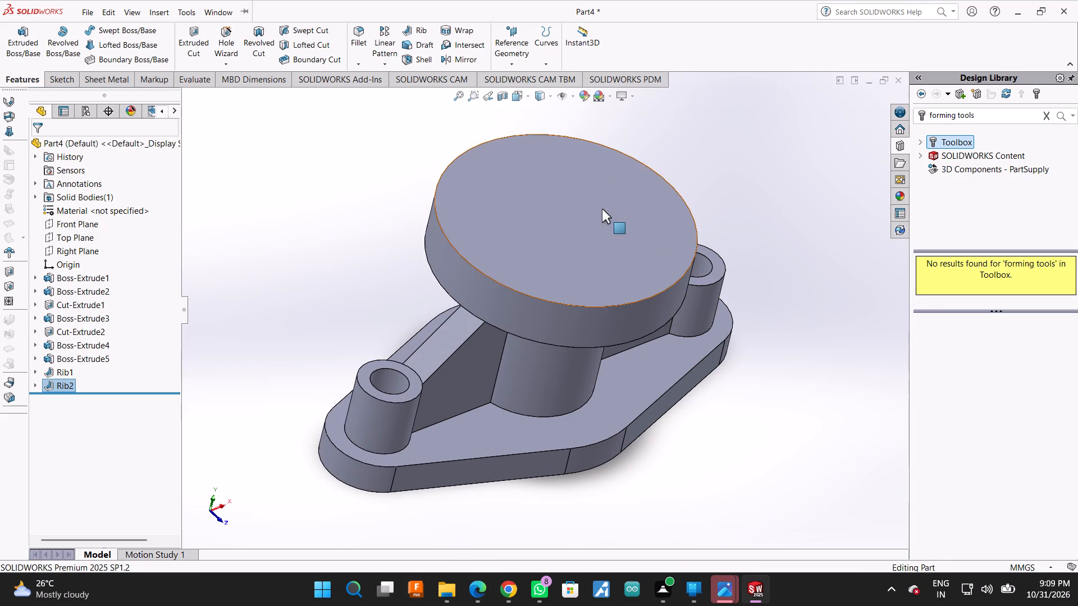
click(602, 209)
click(656, 178)
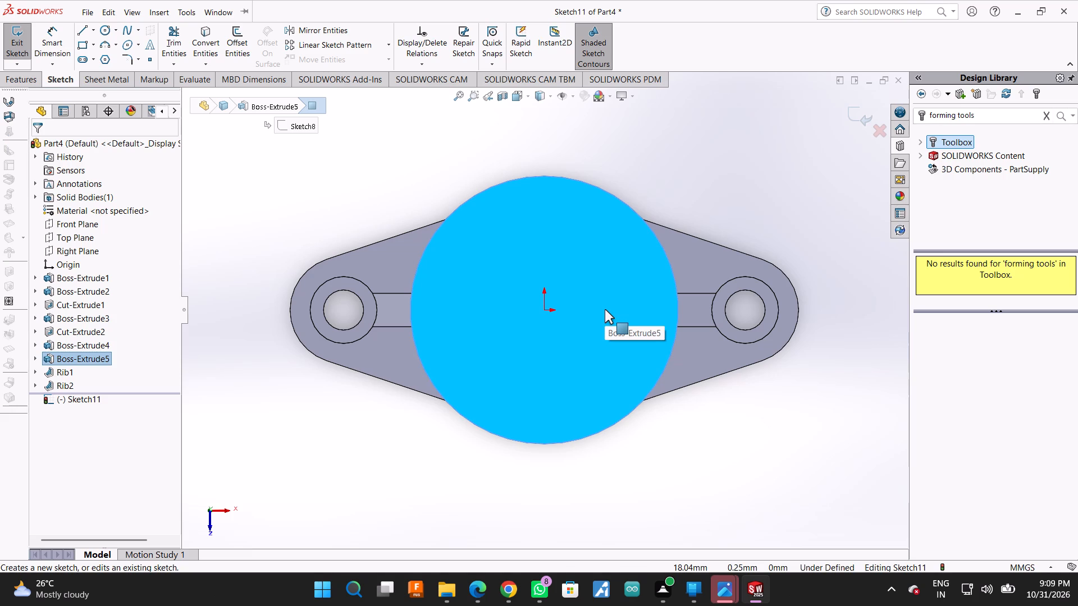
click(103, 30)
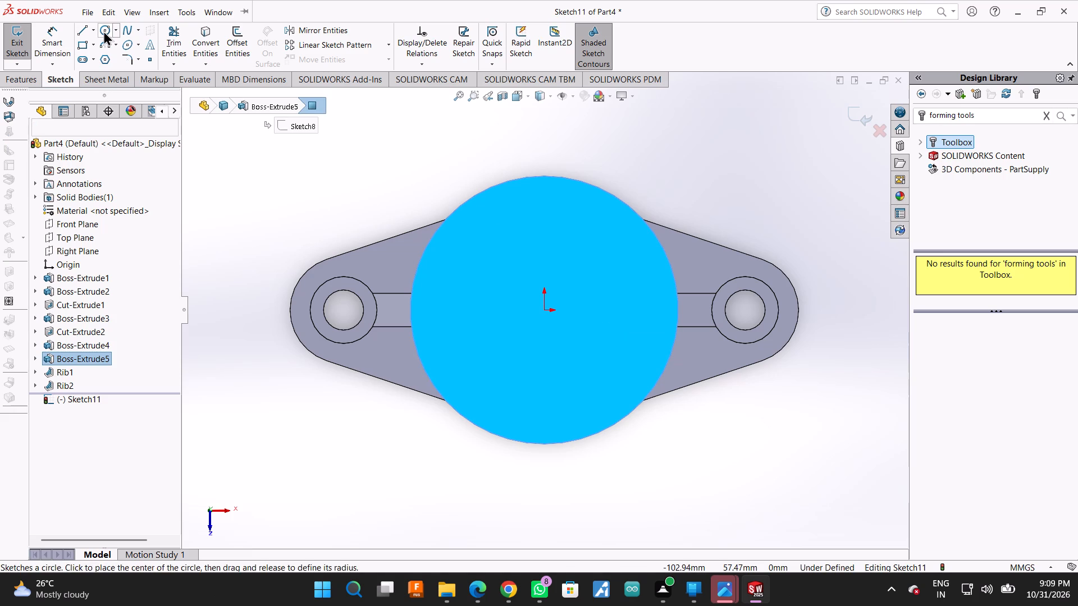
click(543, 310)
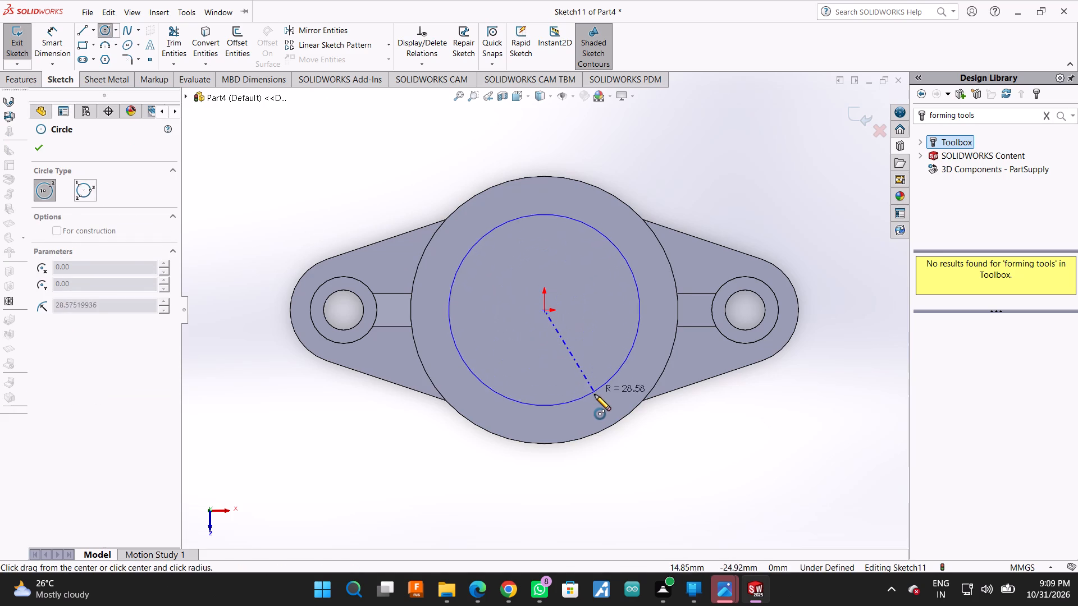
click(595, 396)
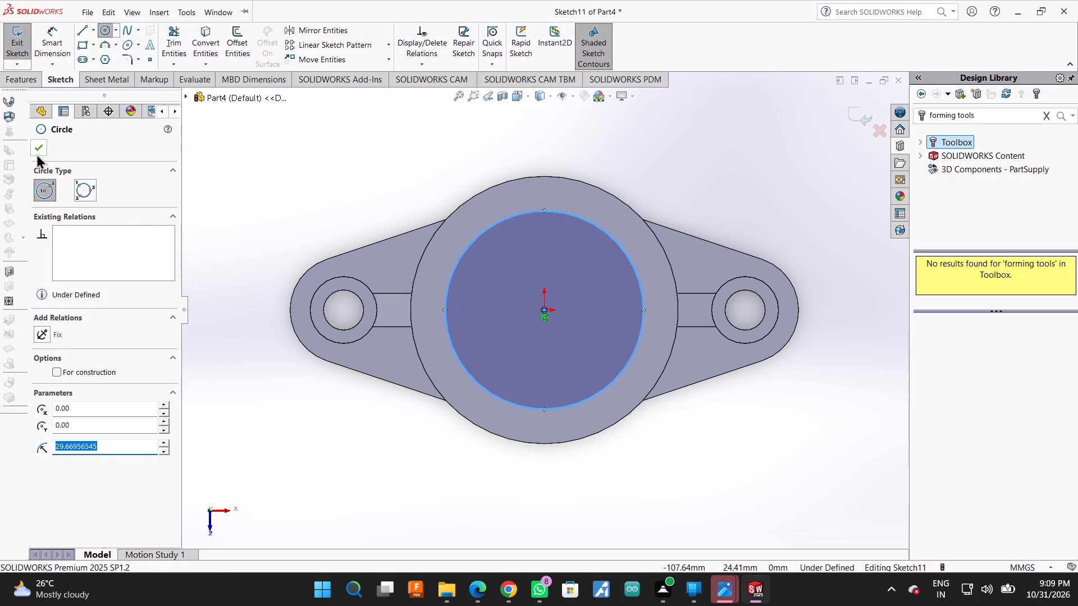
click(36, 154)
Dimension the new circle on the disc's top face to a 60 mm diameter.
click(49, 40)
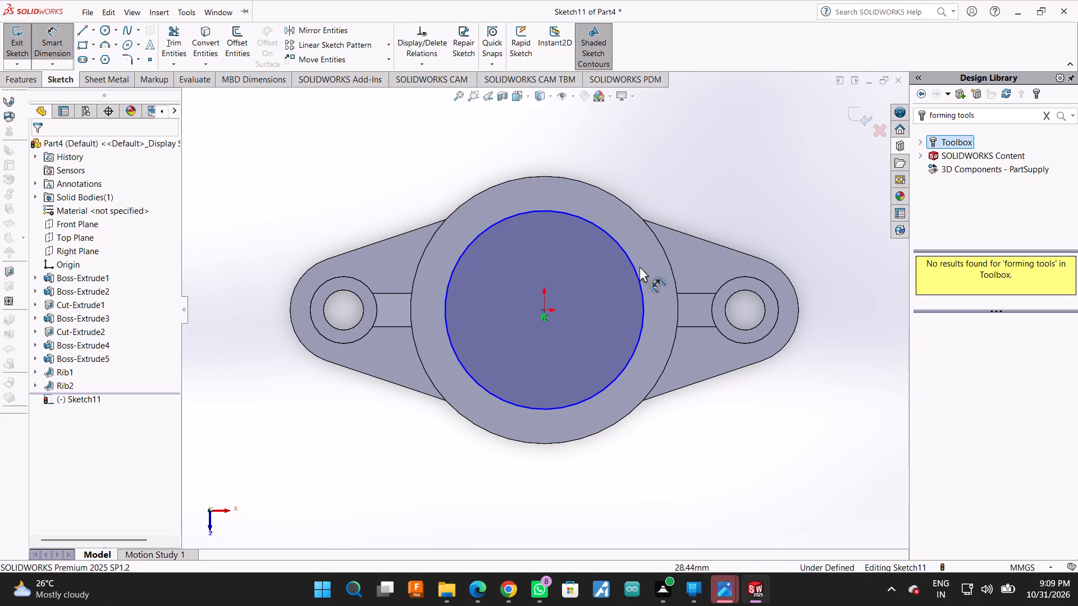
click(636, 273)
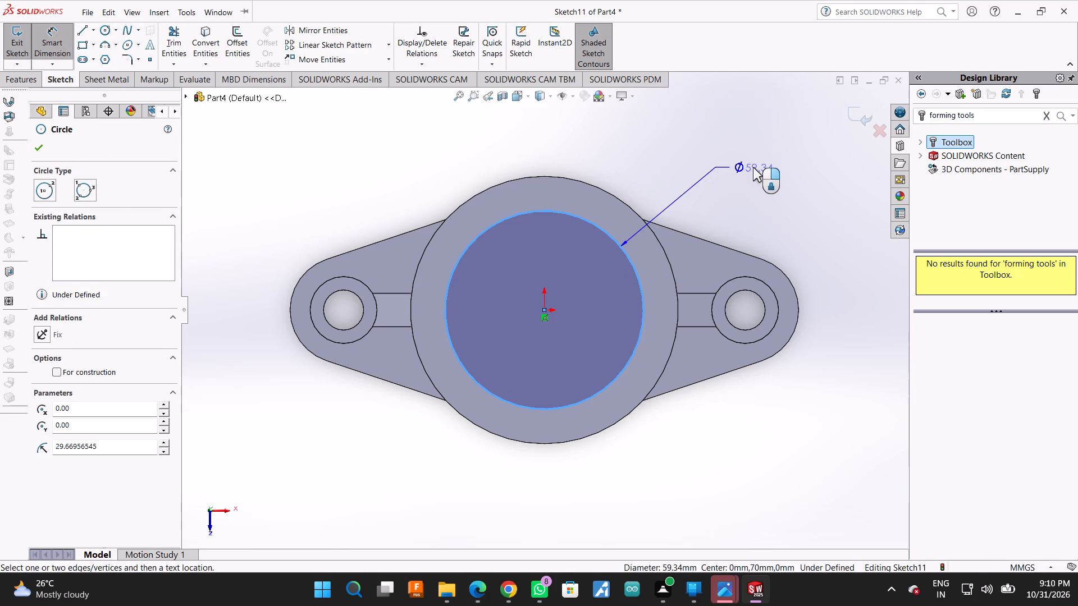
click(753, 167)
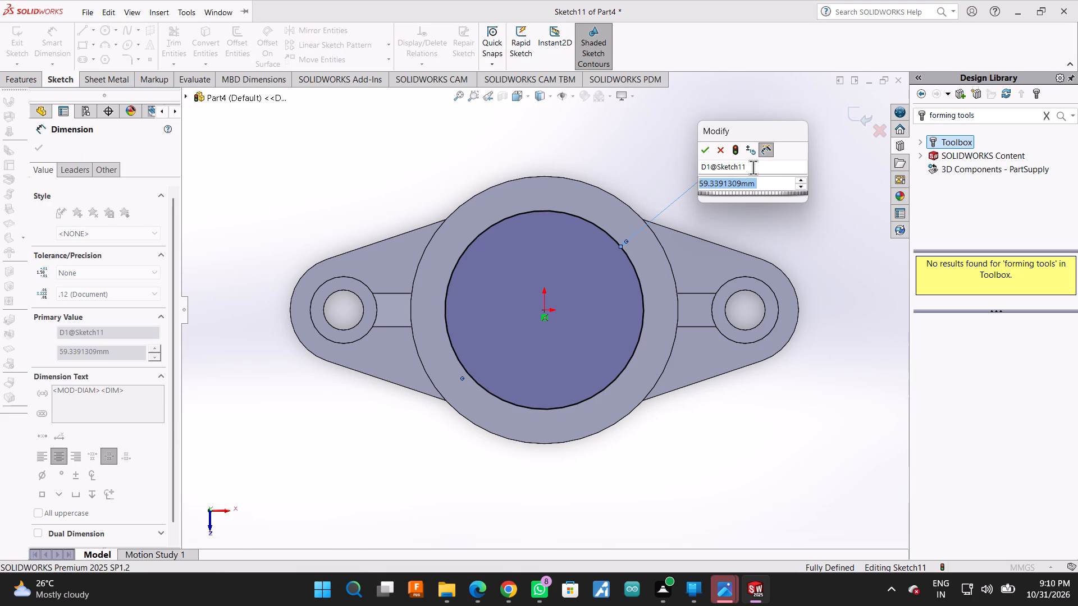
text(60)
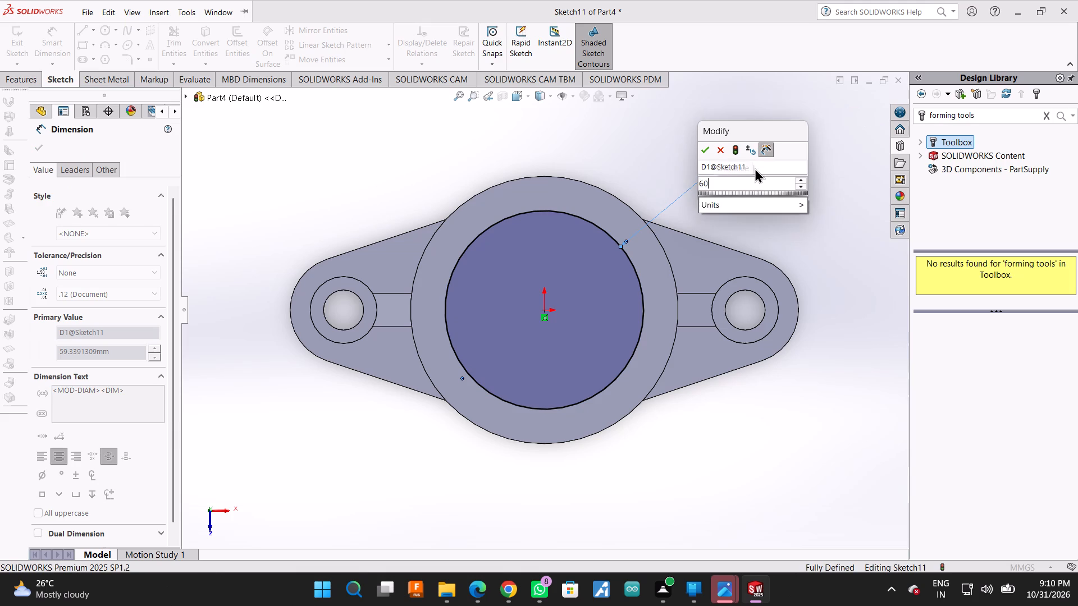
key(Return)
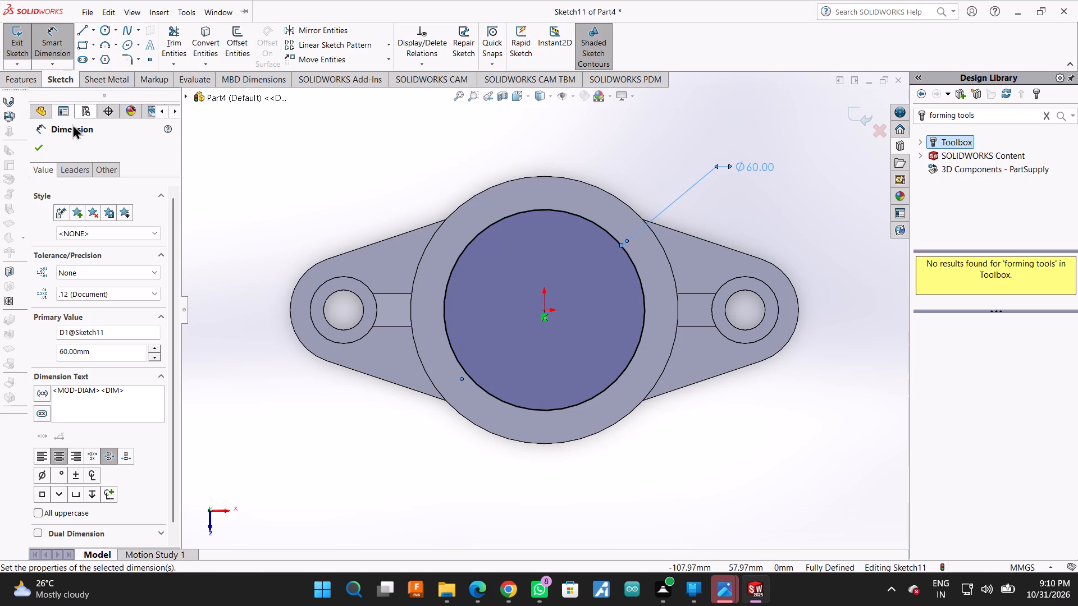
click(36, 148)
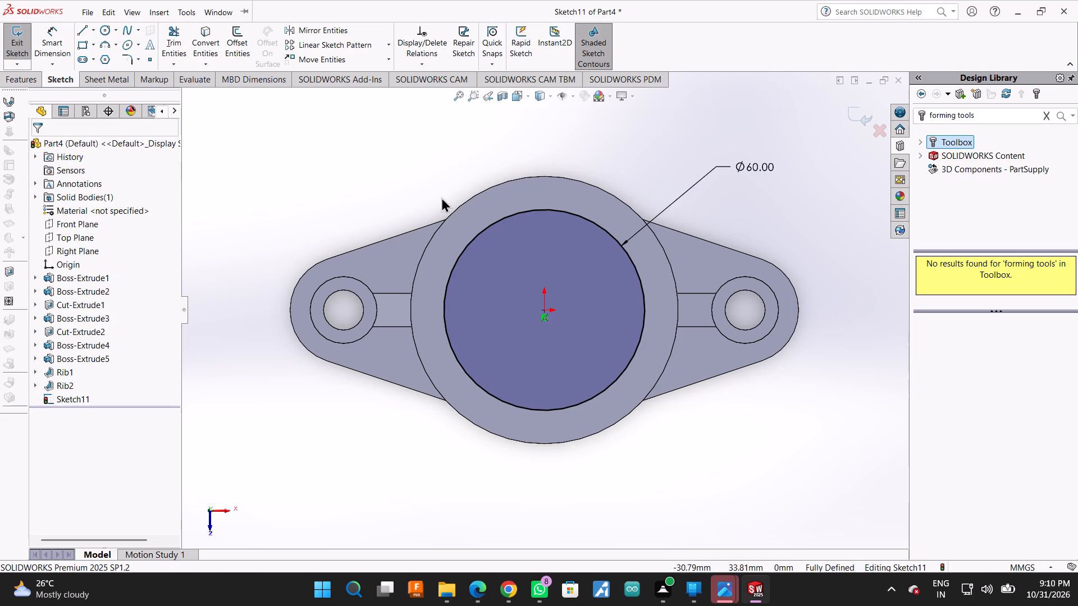
Convert the 60 mm circle to construction geometry.
ctrl+click(484, 233)
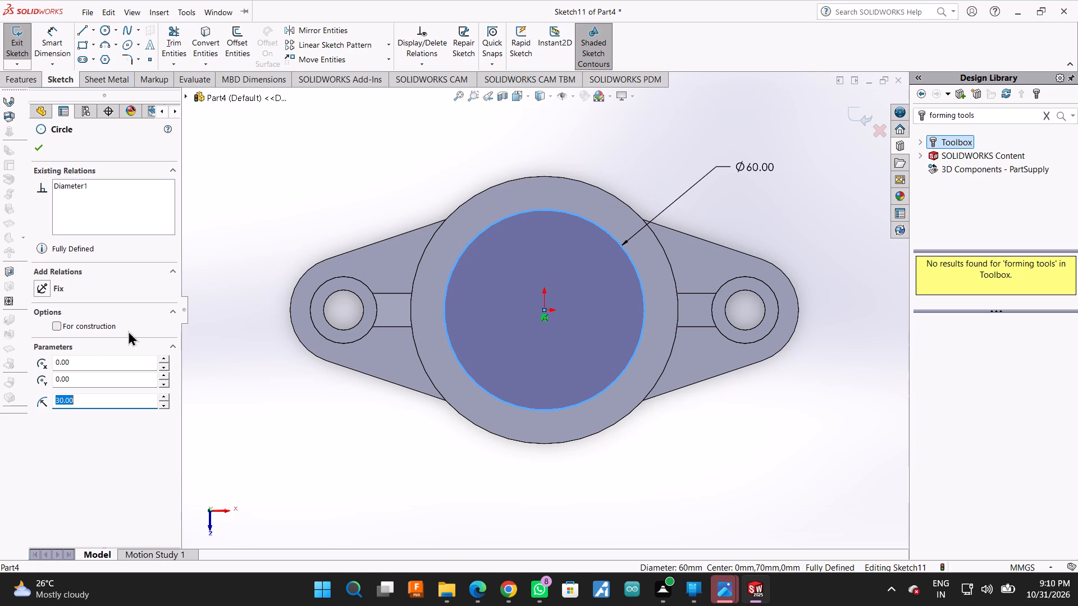
click(61, 324)
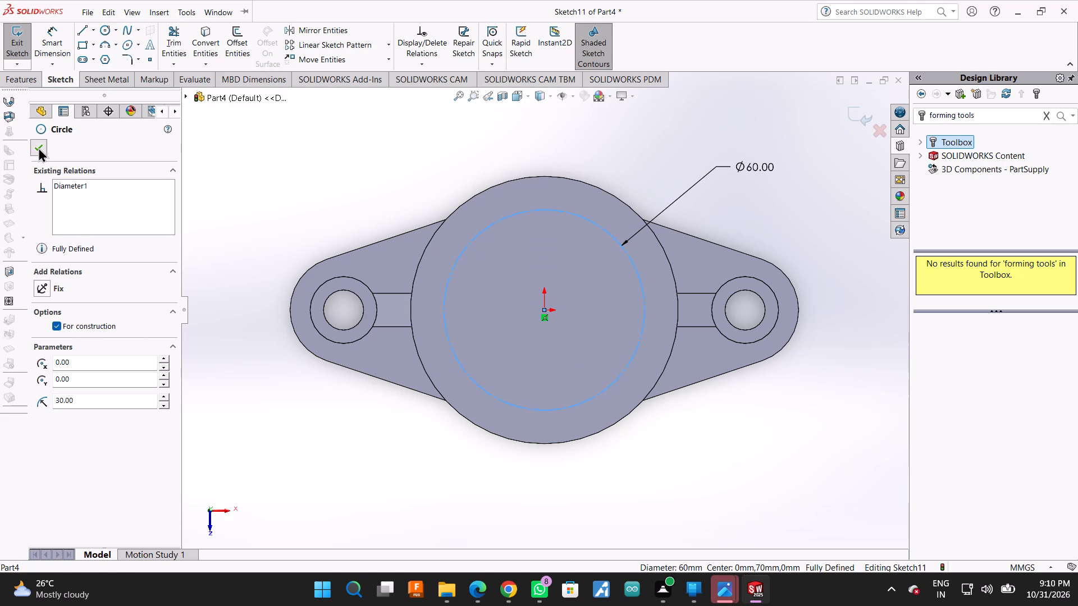
click(38, 147)
Sketch a centreline along the Z direction through the origin, spanning the full 80 mm disc from edge to edge.
click(104, 29)
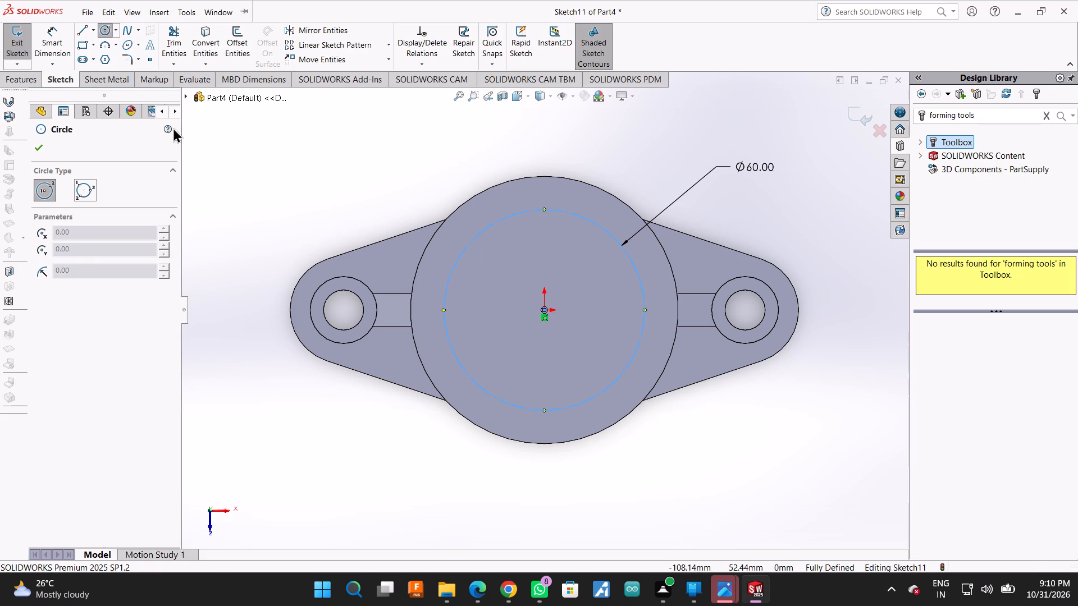
click(95, 33)
click(101, 56)
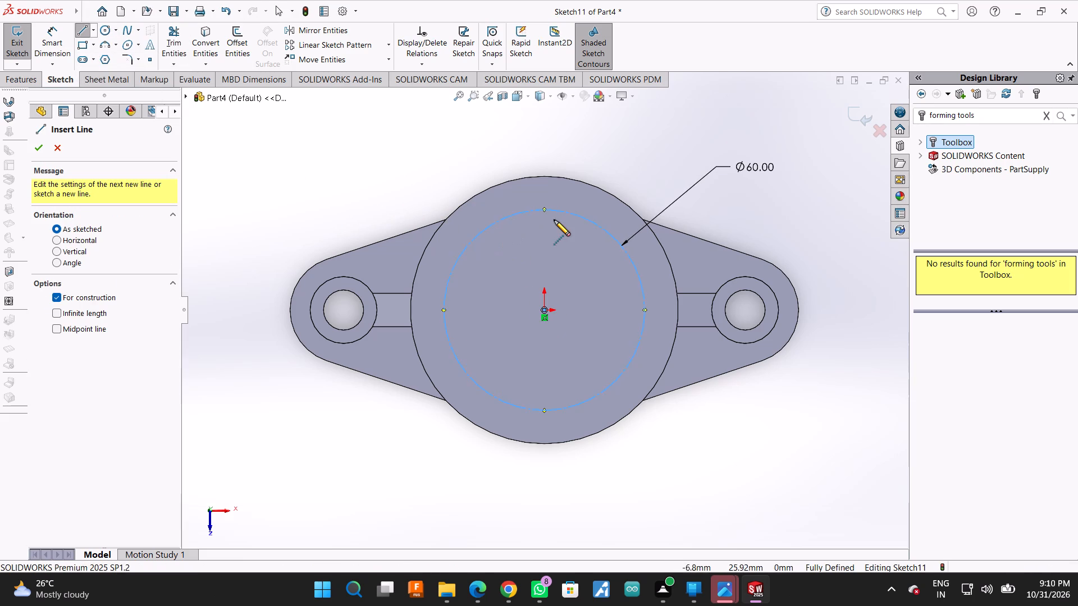
click(545, 175)
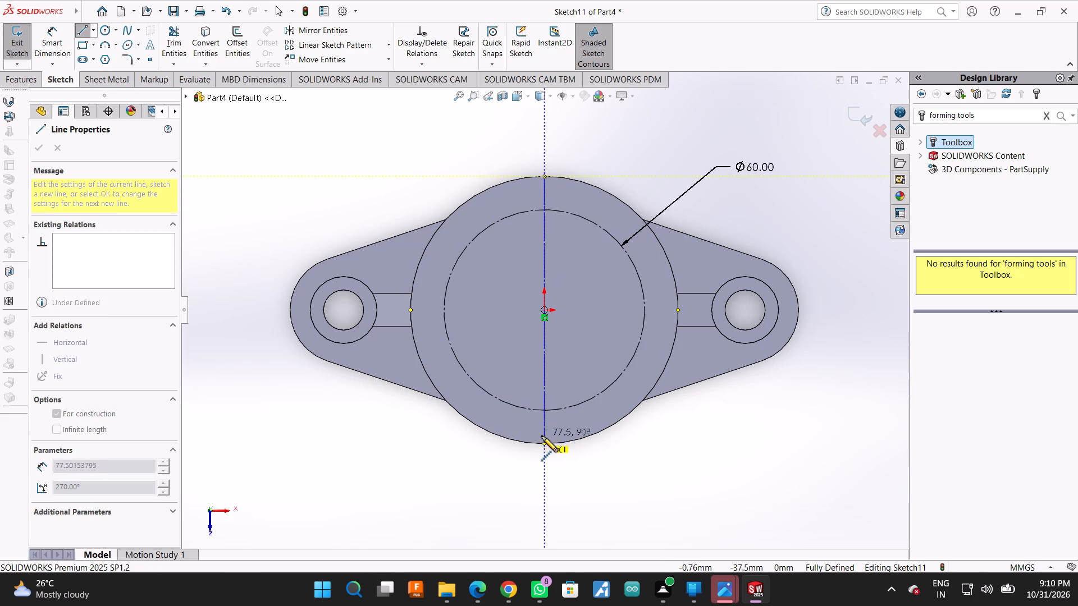
click(543, 445)
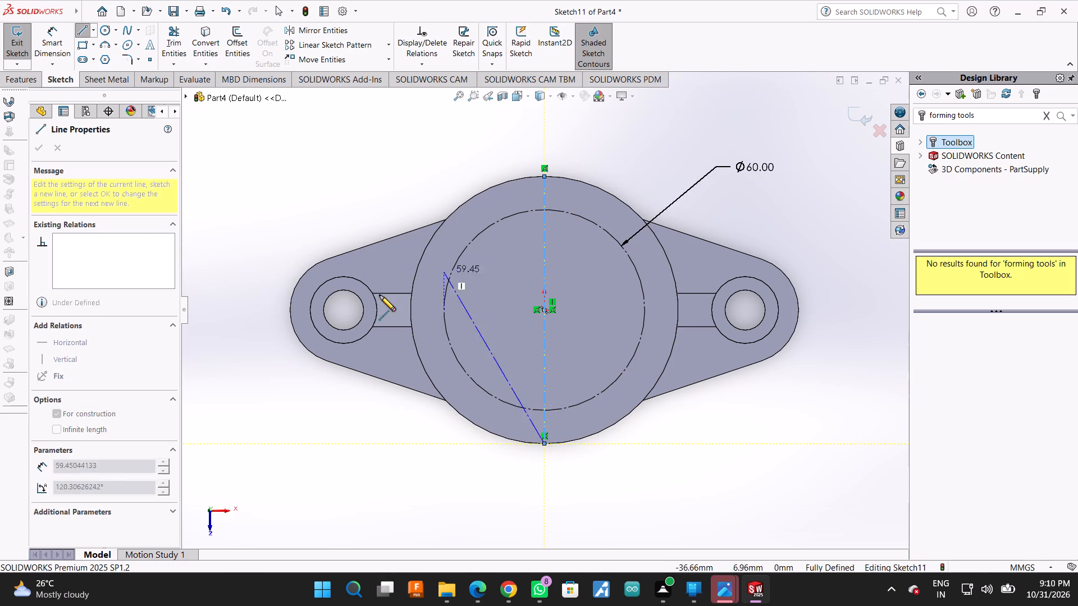
click(78, 32)
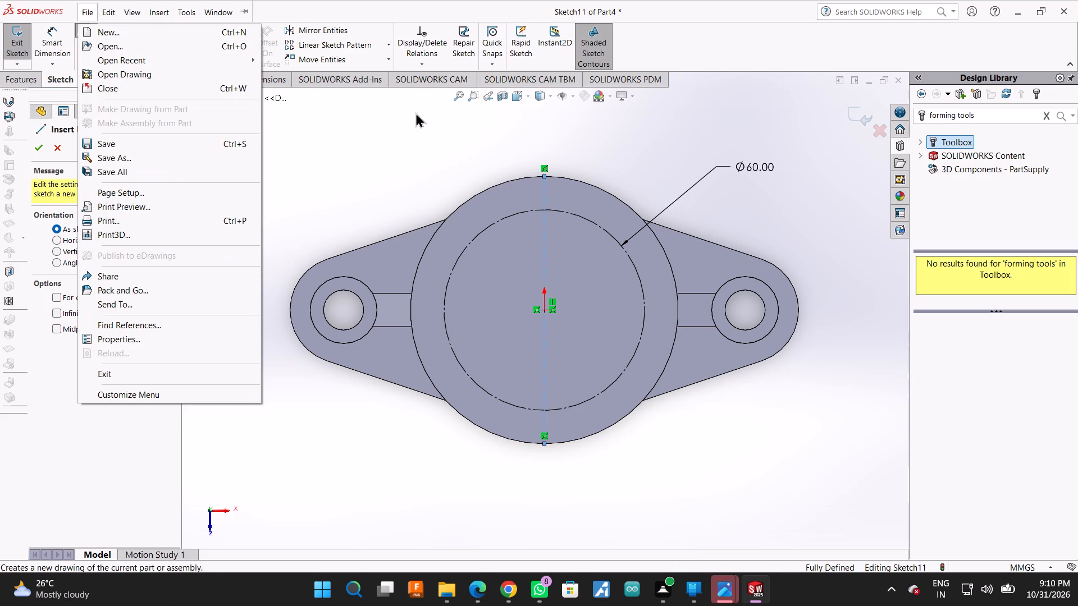
click(784, 52)
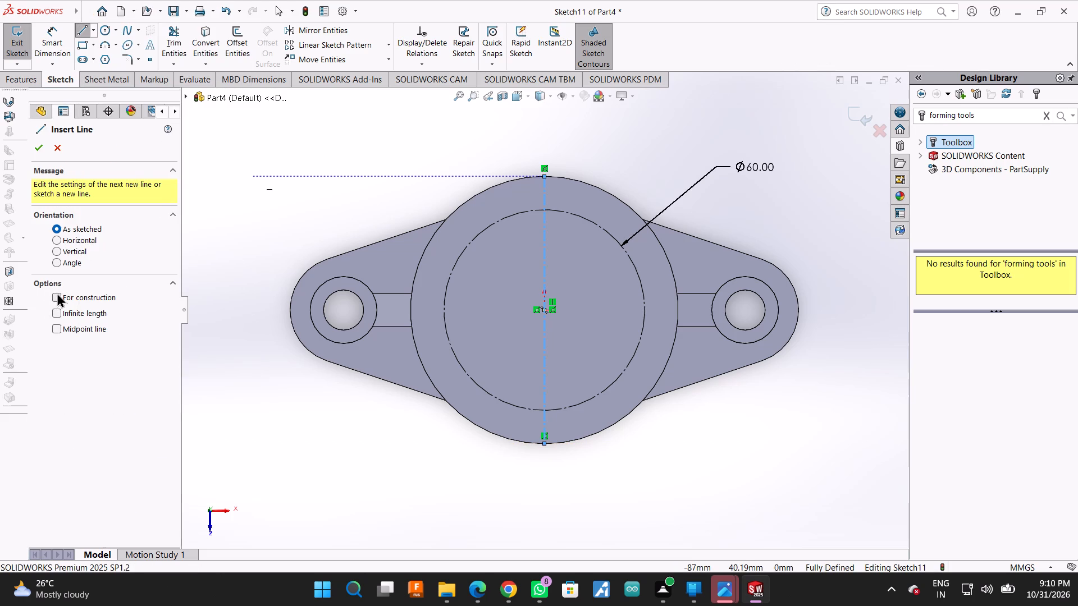
Sketch an 80 mm construction line diagonally through the origin between opposite disc edges, at about 301°.
click(53, 294)
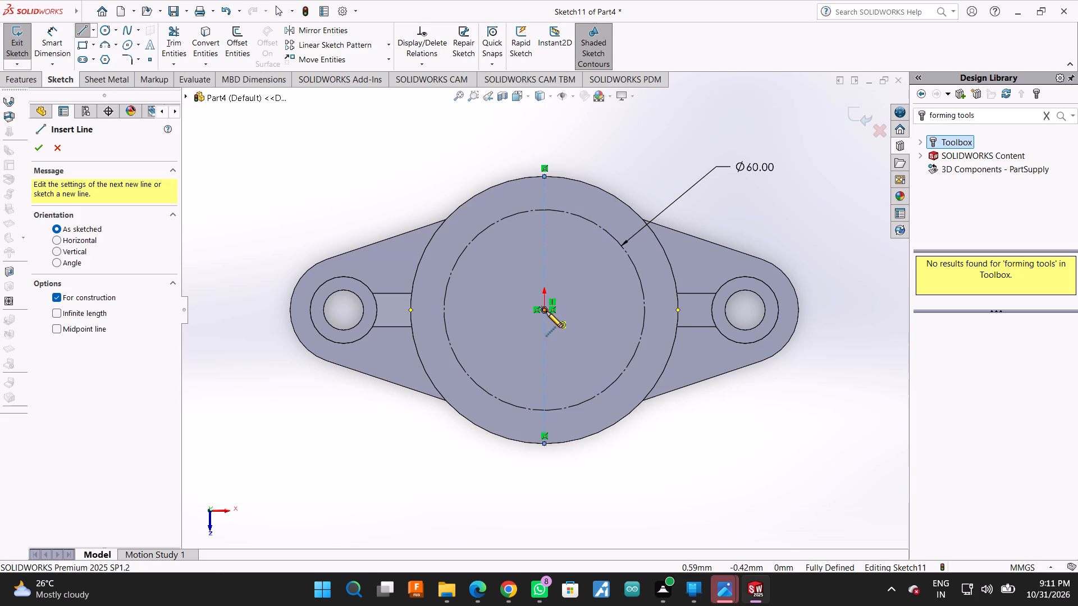
click(478, 194)
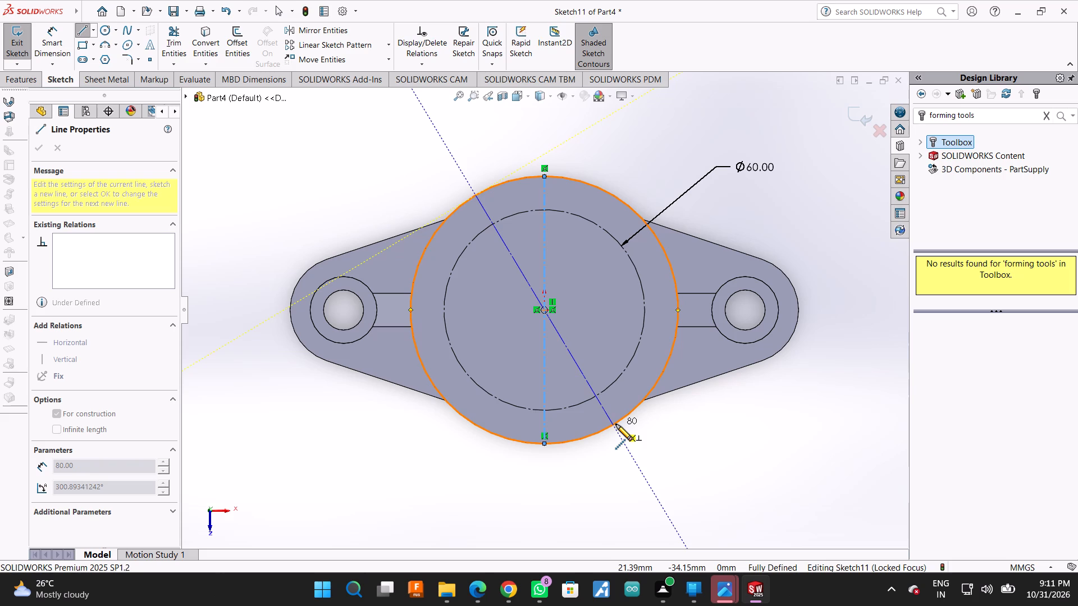
click(616, 424)
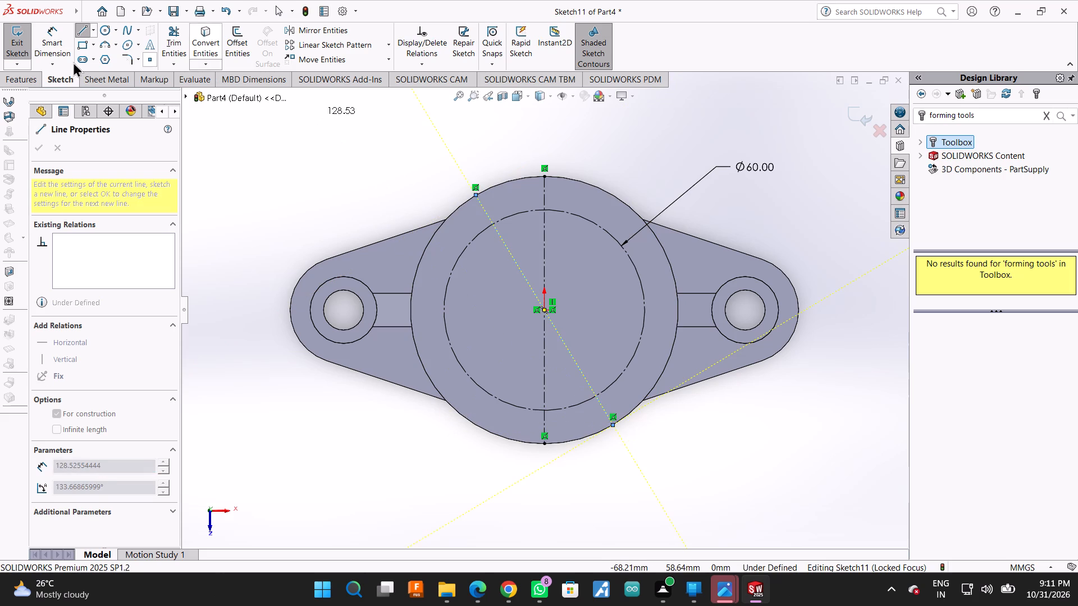
click(79, 34)
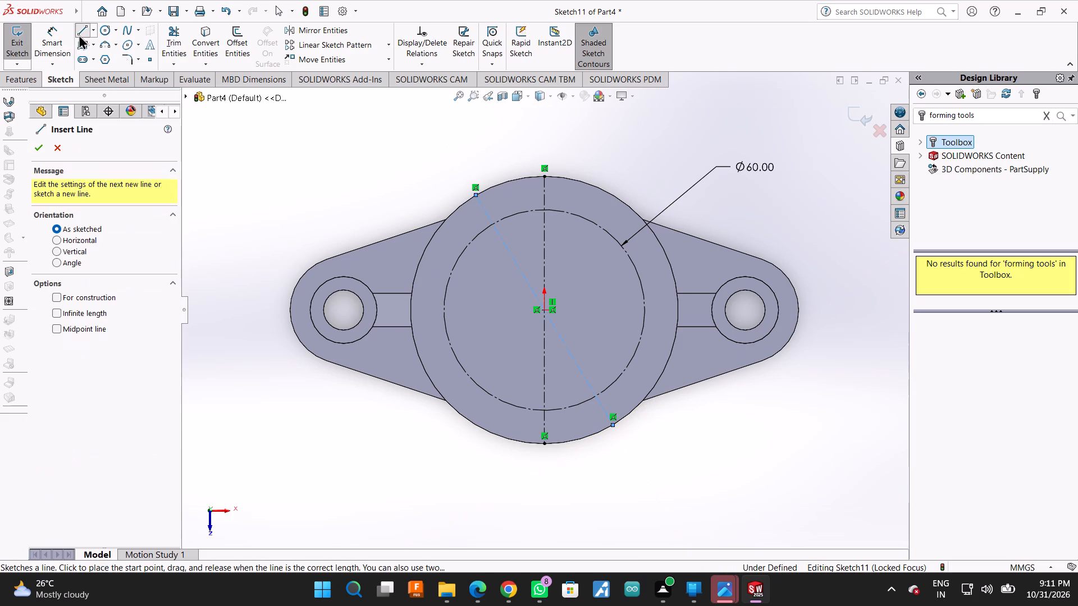
click(79, 34)
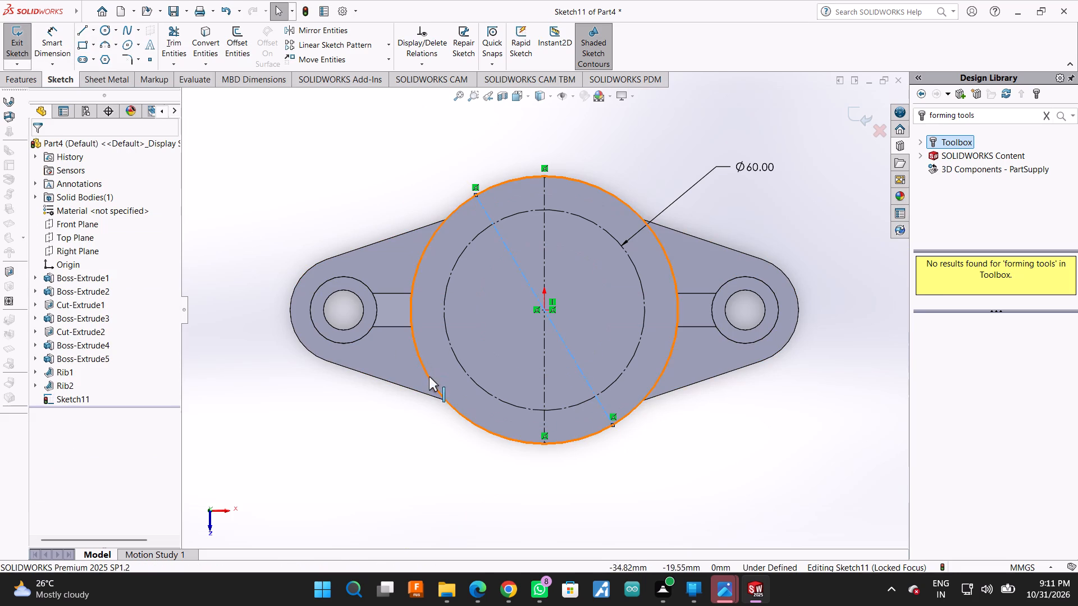
Sketch an 80 mm solid line through the origin between opposite disc edges, at about 31°.
click(84, 30)
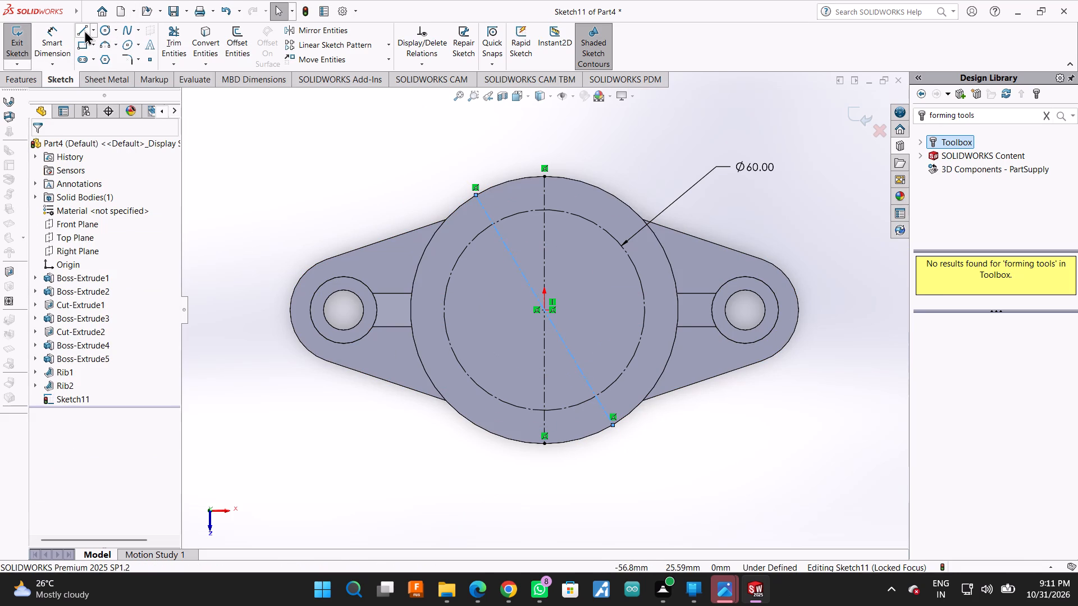
click(431, 377)
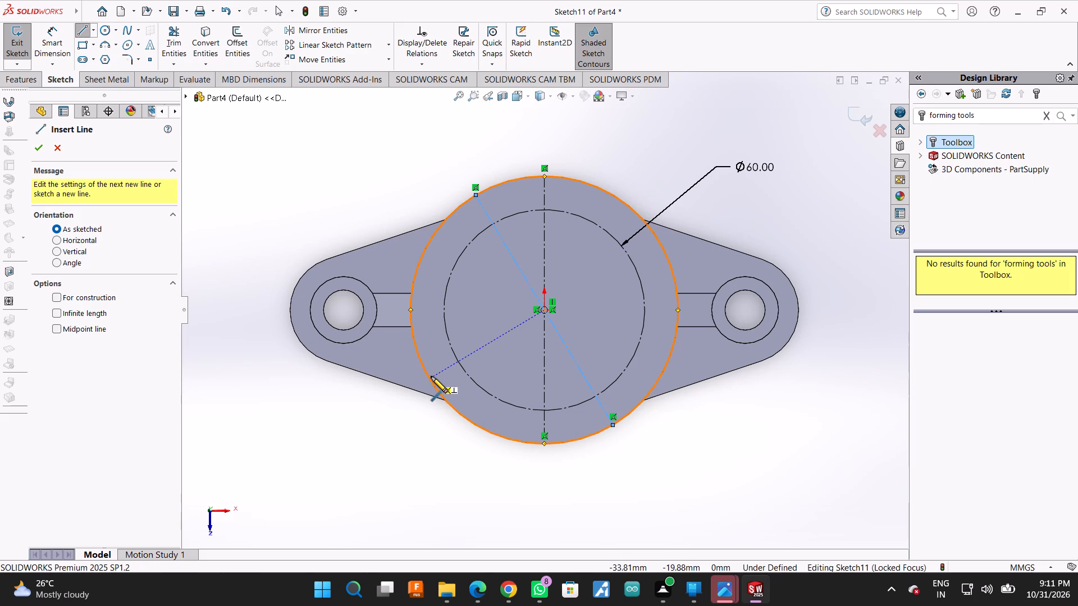
click(661, 242)
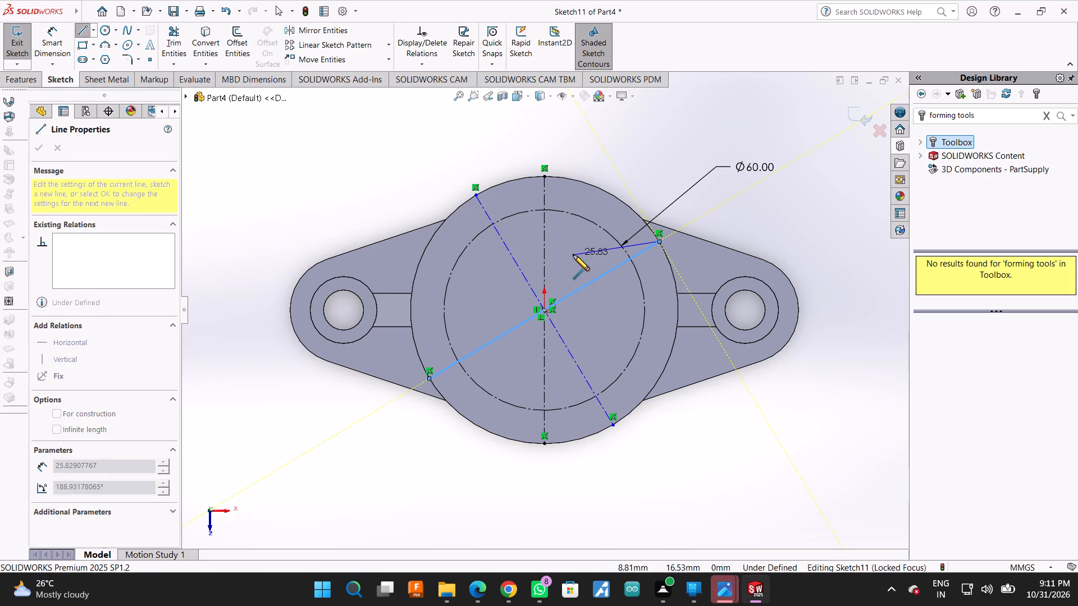
key(Escape)
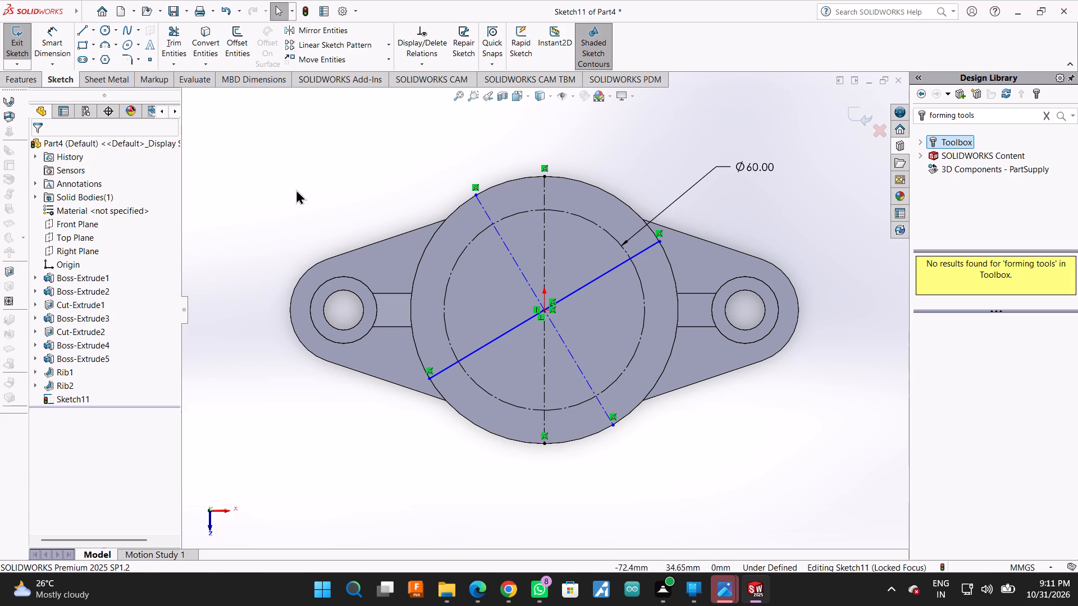
Convert the solid 80 mm diagonal line at about 31° to construction geometry.
click(58, 43)
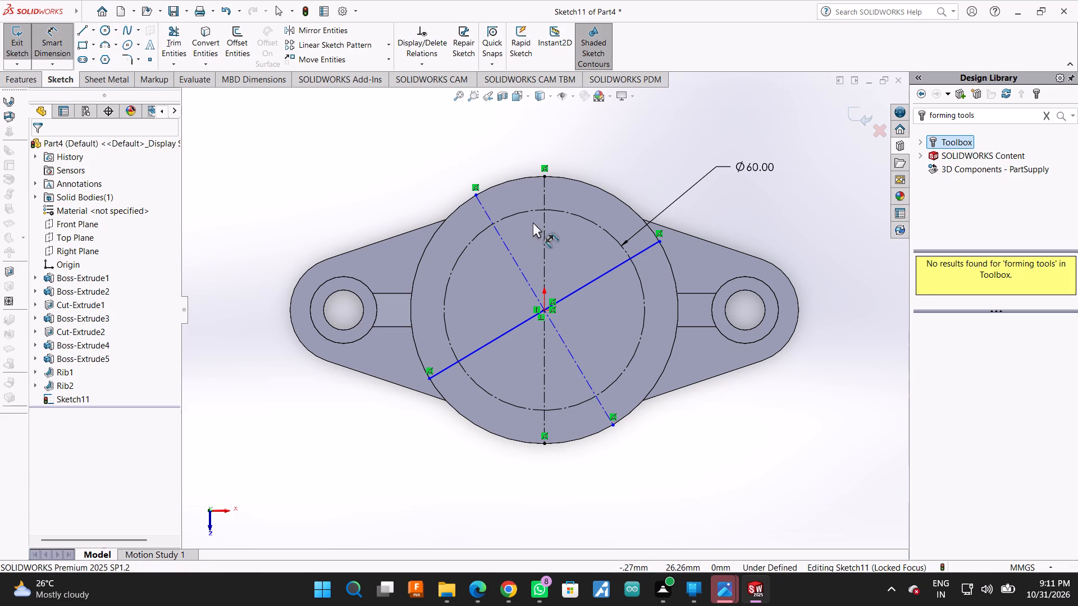
ctrl+click(613, 267)
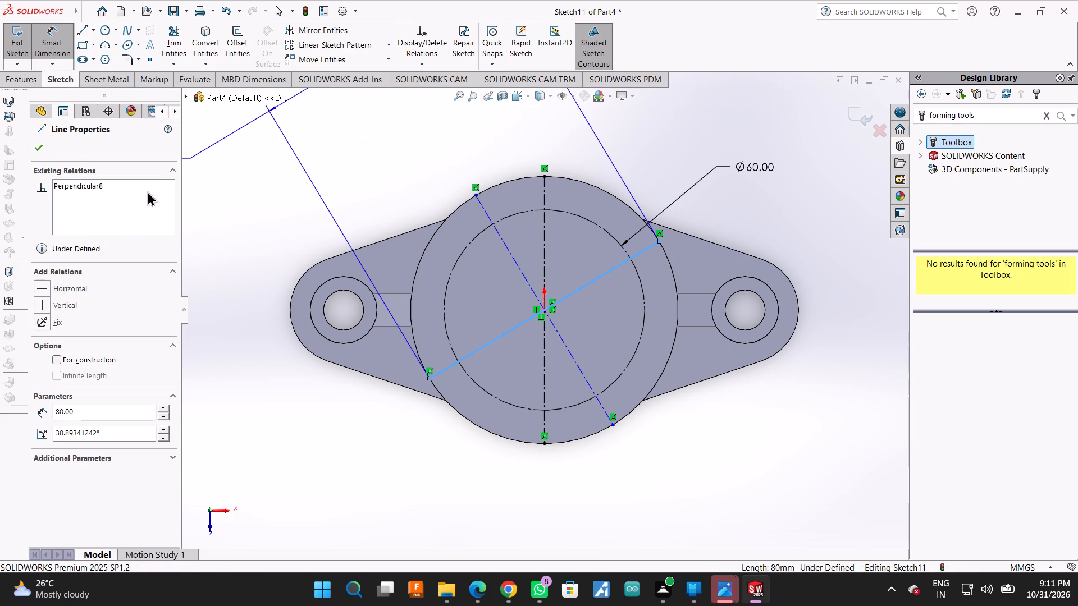
click(54, 359)
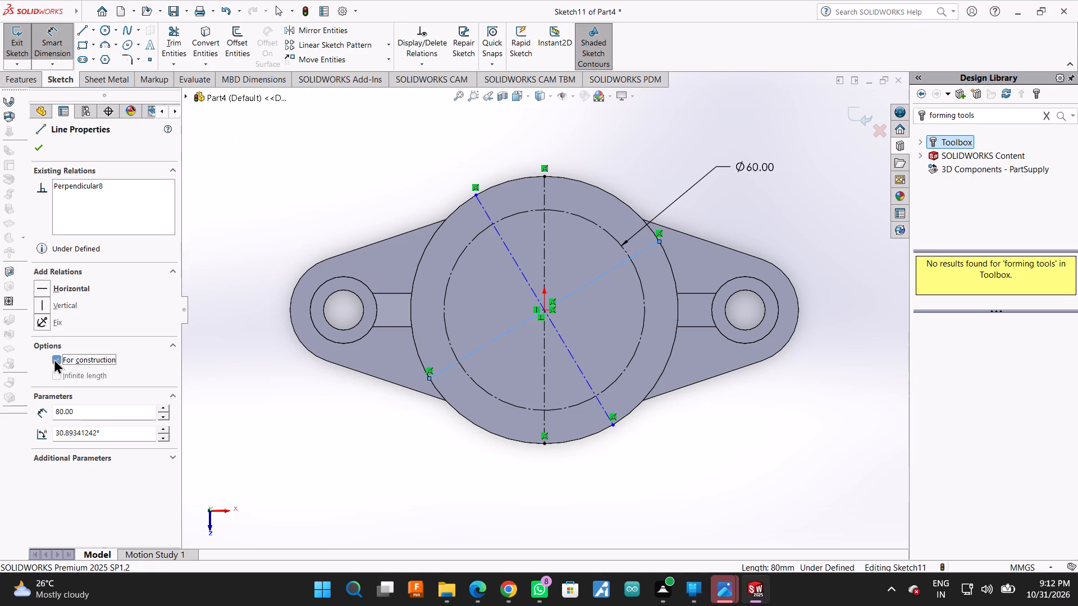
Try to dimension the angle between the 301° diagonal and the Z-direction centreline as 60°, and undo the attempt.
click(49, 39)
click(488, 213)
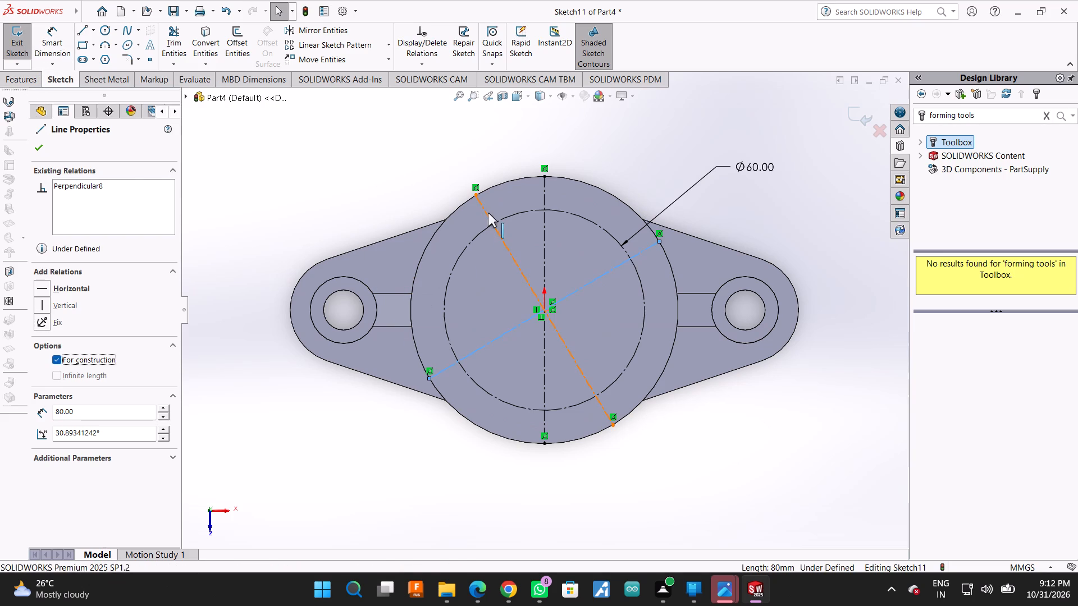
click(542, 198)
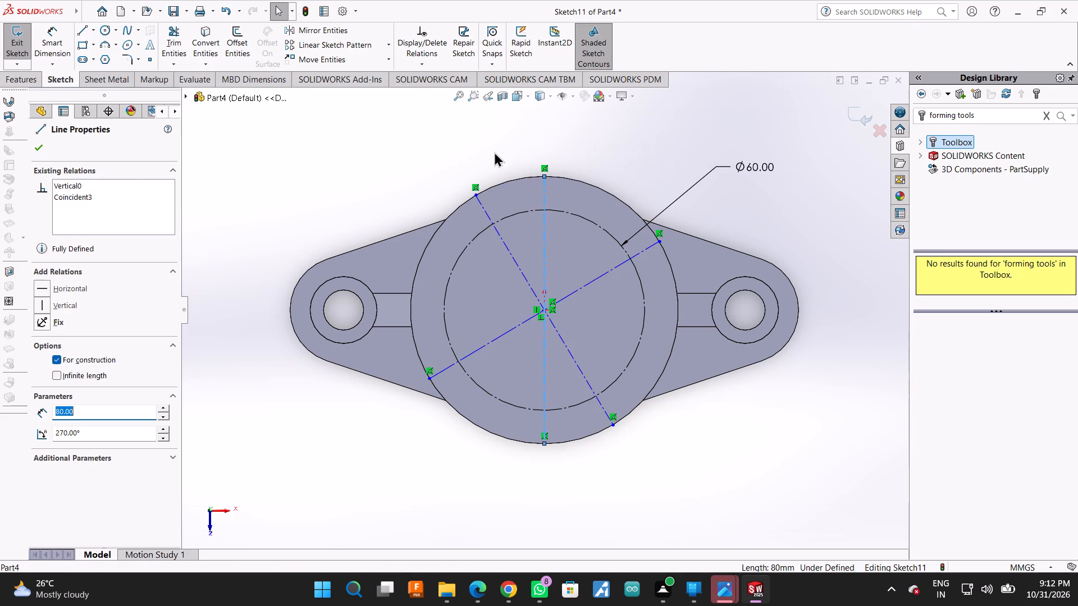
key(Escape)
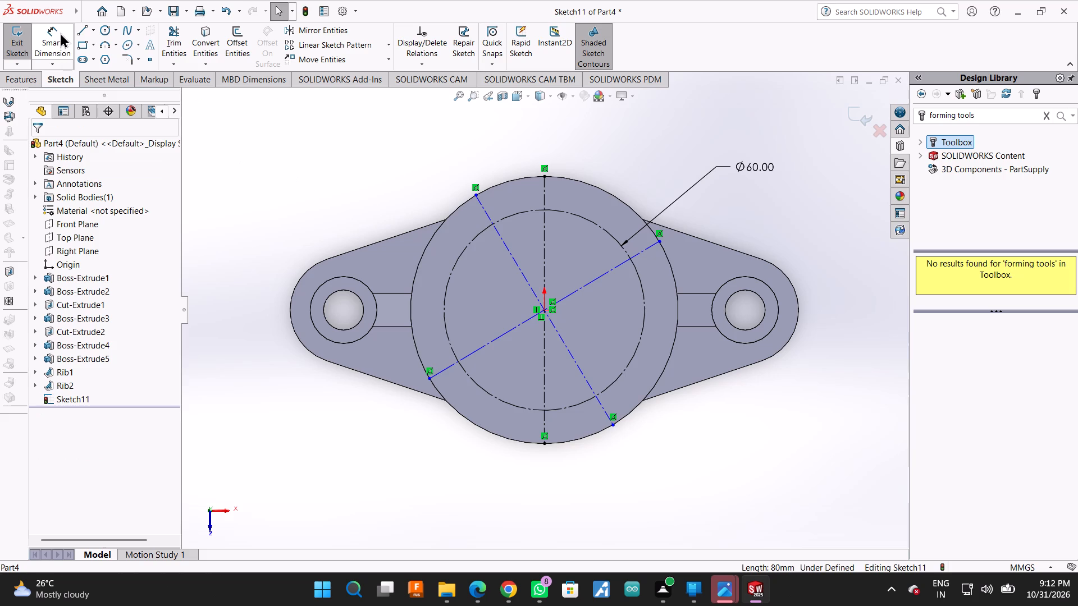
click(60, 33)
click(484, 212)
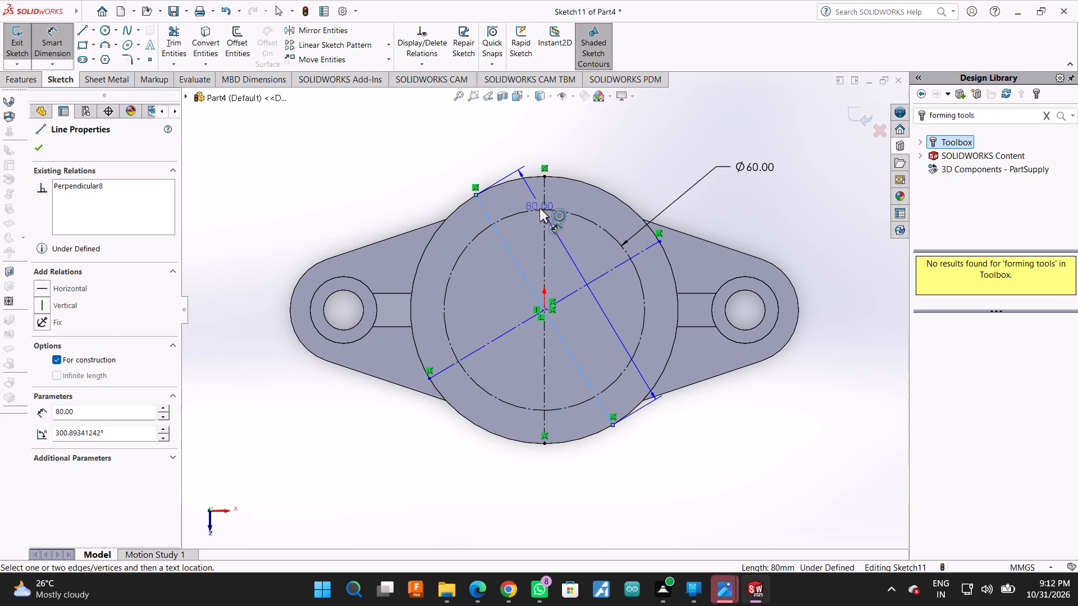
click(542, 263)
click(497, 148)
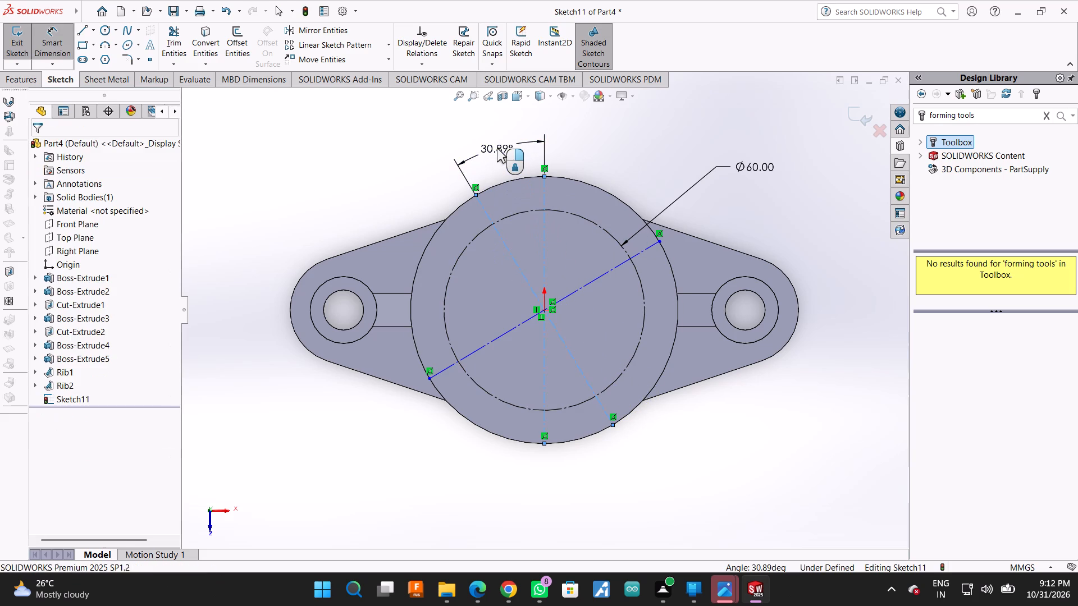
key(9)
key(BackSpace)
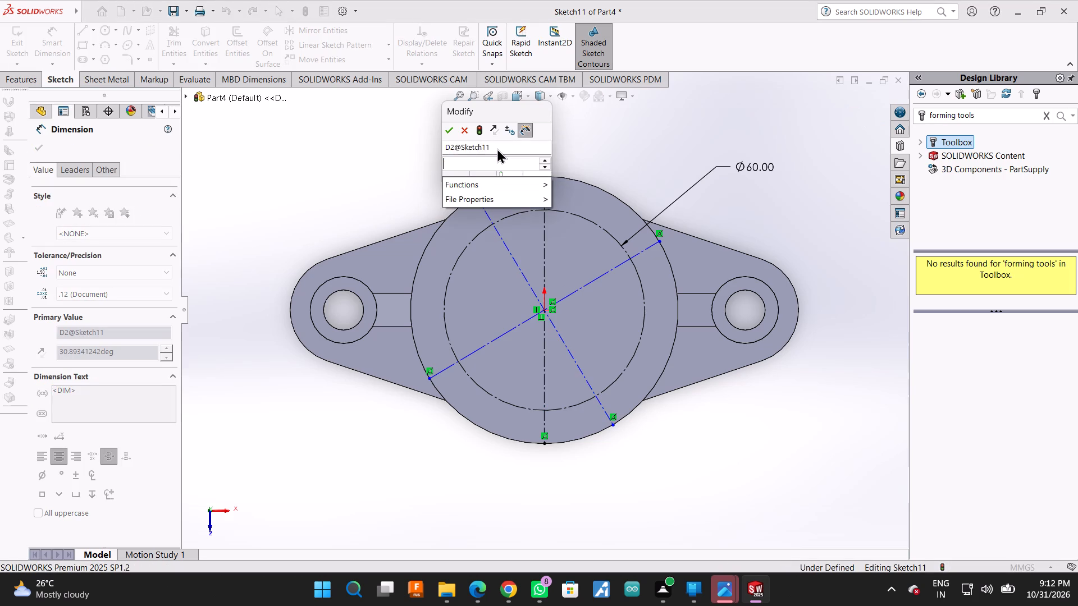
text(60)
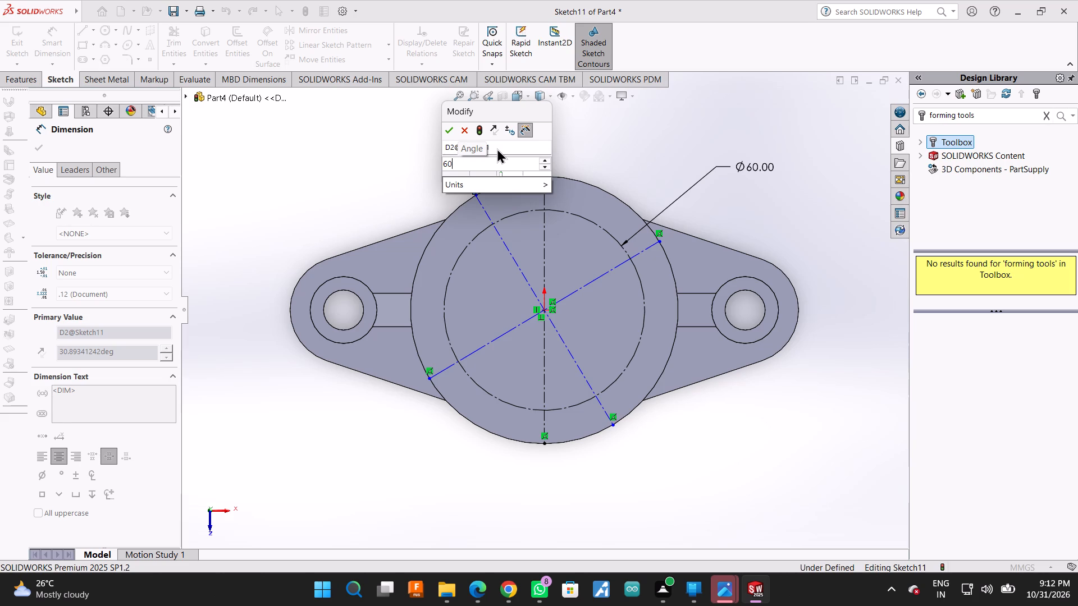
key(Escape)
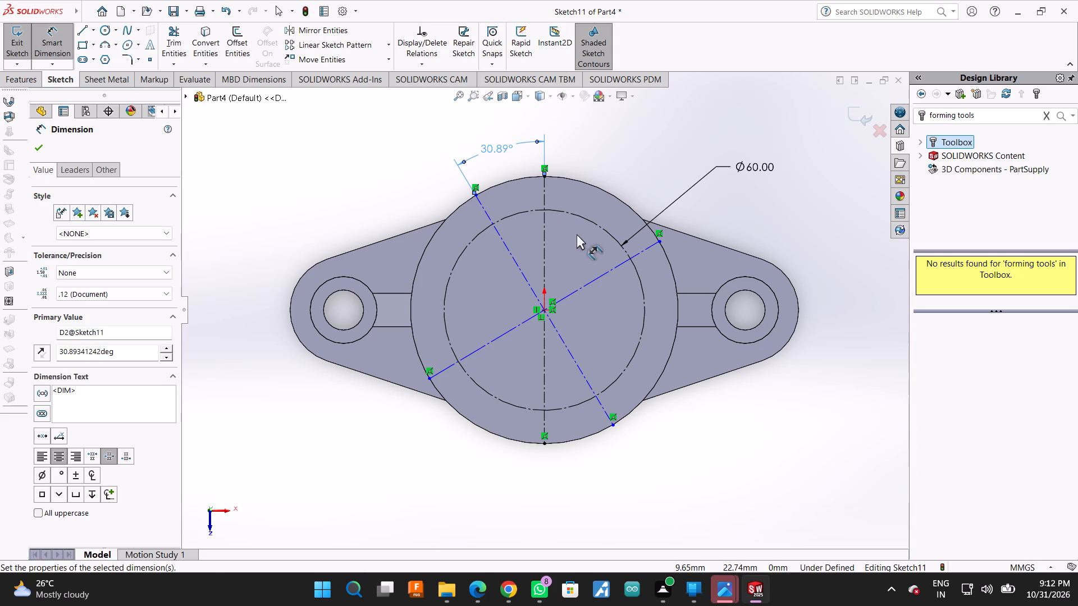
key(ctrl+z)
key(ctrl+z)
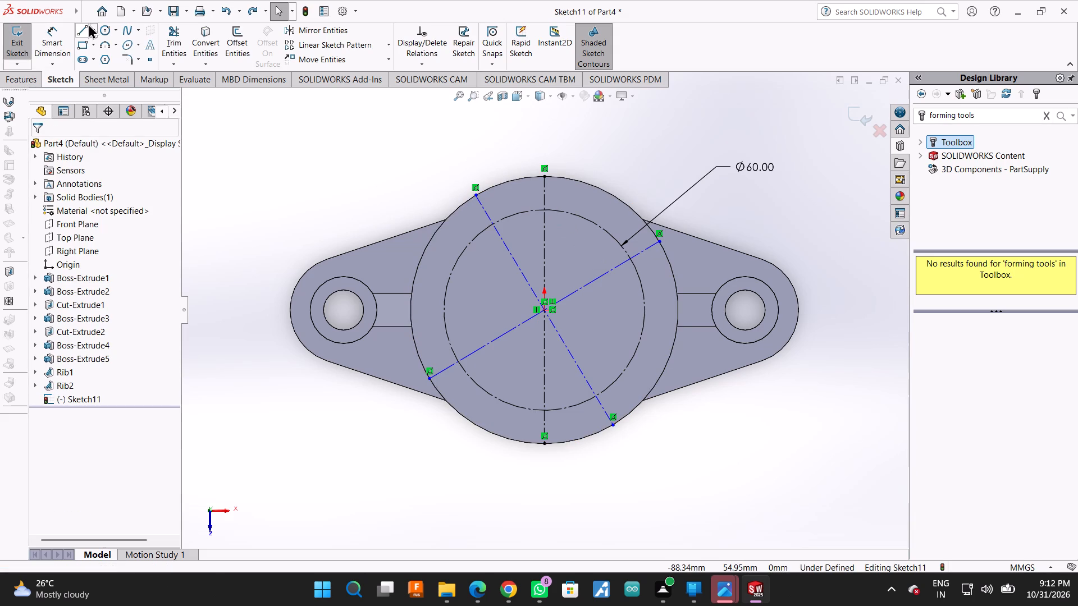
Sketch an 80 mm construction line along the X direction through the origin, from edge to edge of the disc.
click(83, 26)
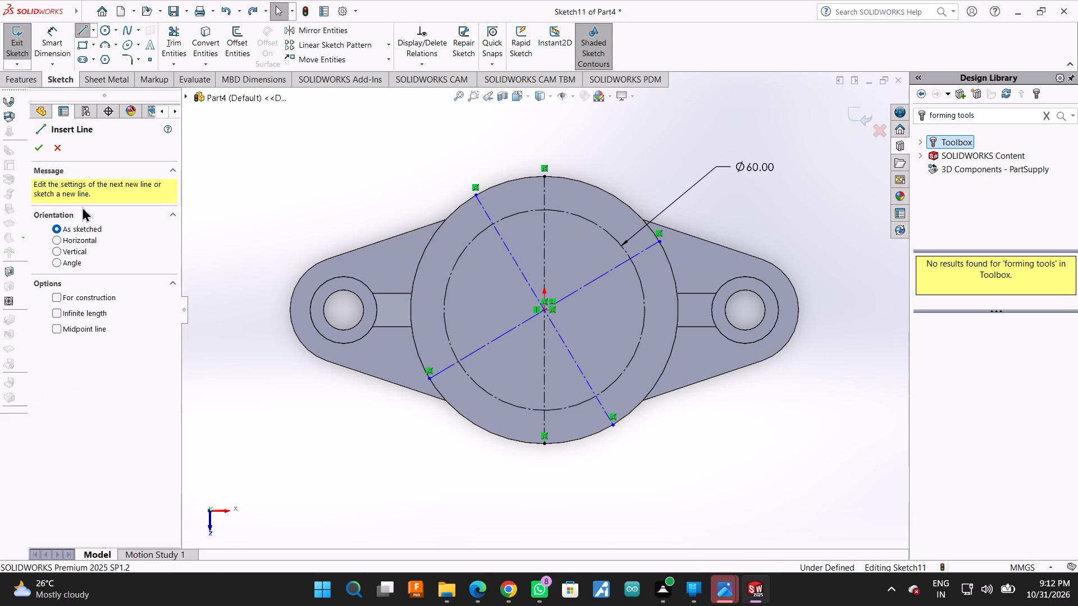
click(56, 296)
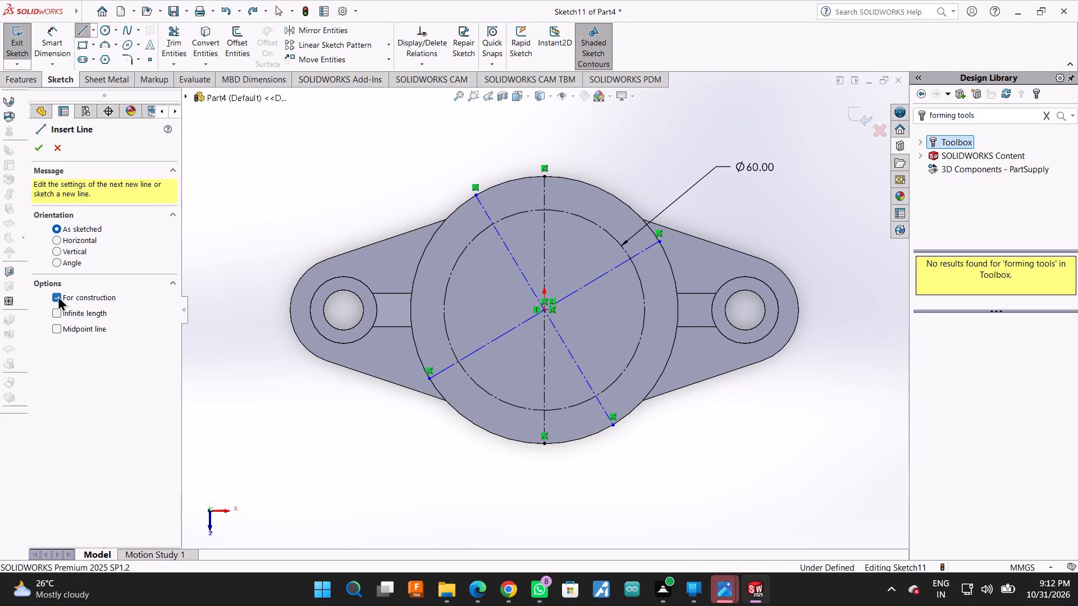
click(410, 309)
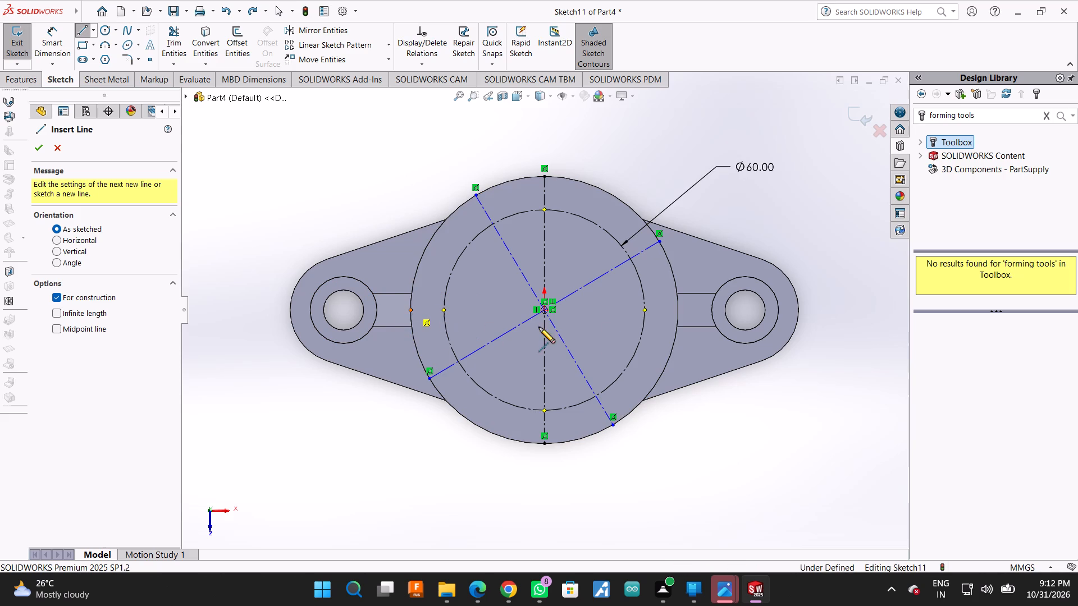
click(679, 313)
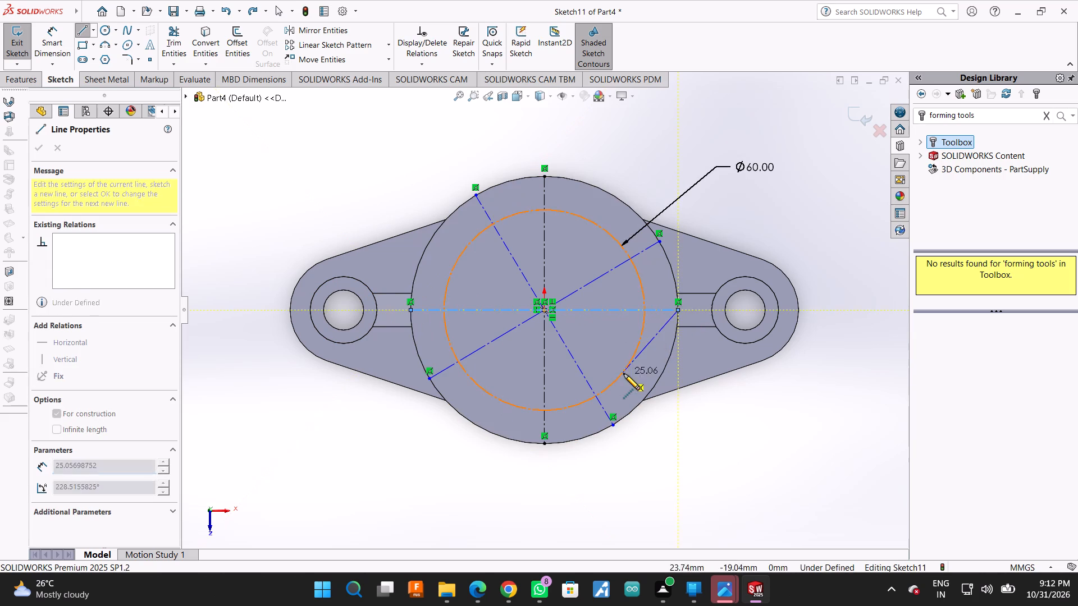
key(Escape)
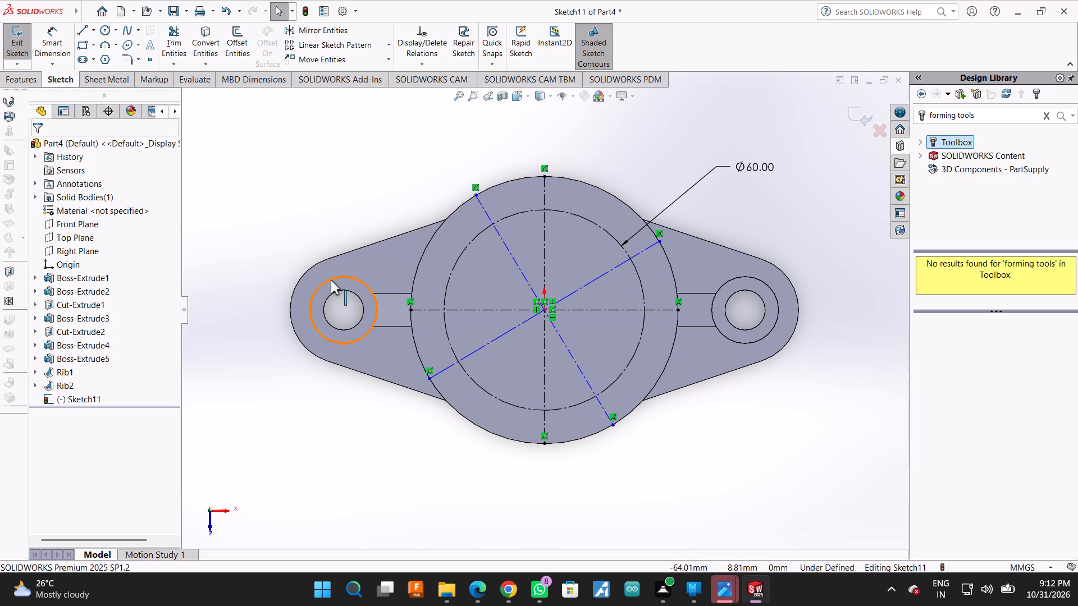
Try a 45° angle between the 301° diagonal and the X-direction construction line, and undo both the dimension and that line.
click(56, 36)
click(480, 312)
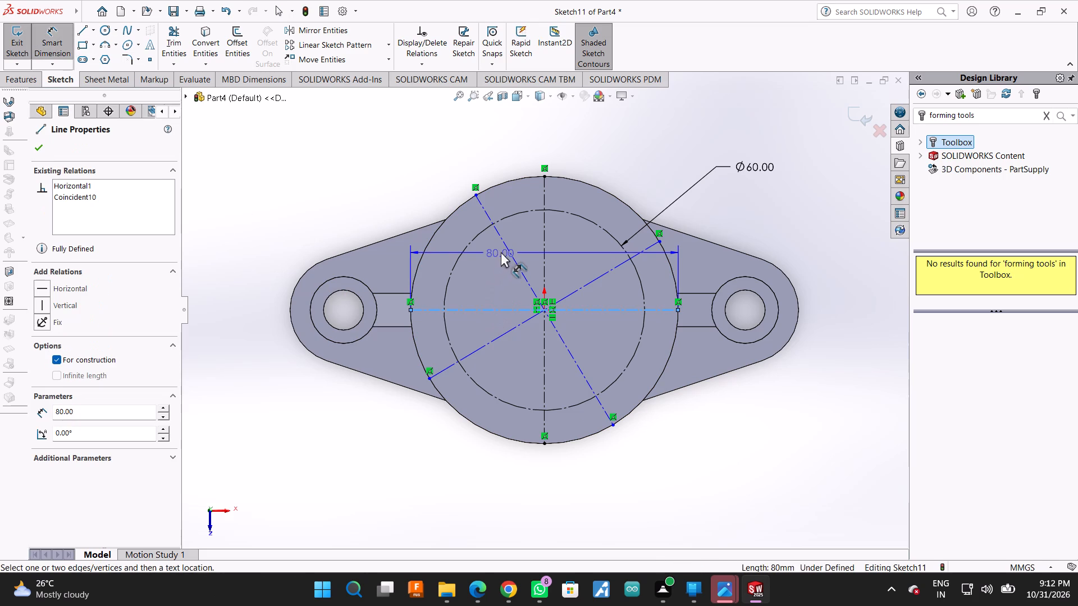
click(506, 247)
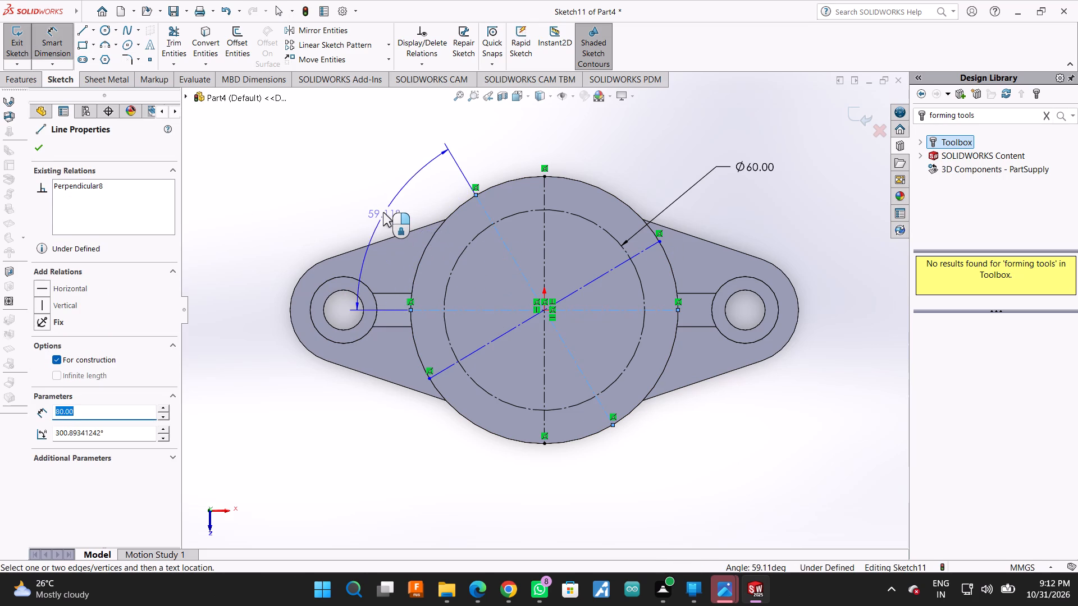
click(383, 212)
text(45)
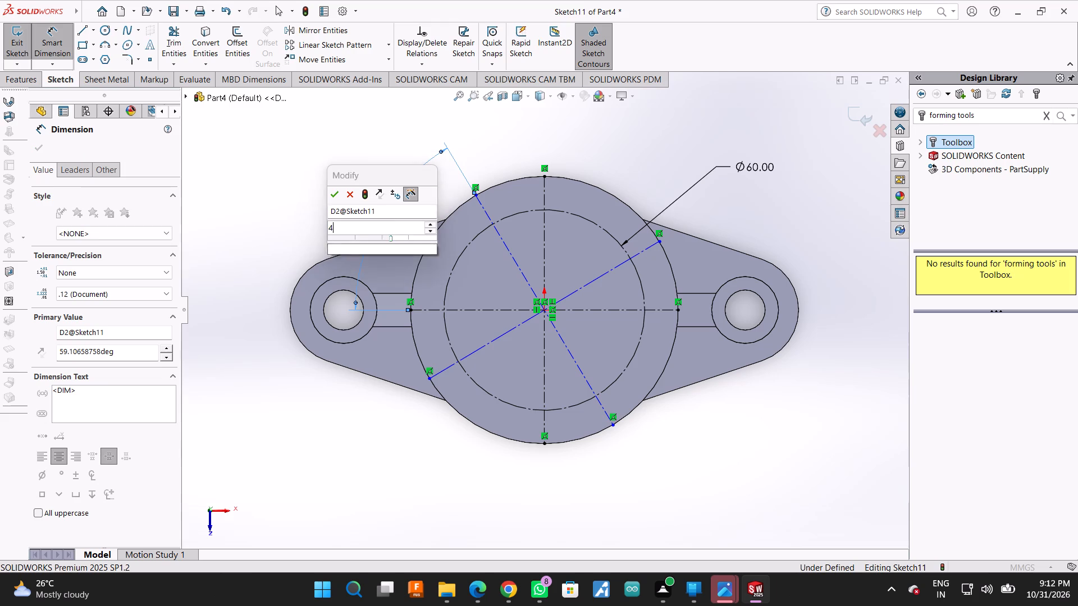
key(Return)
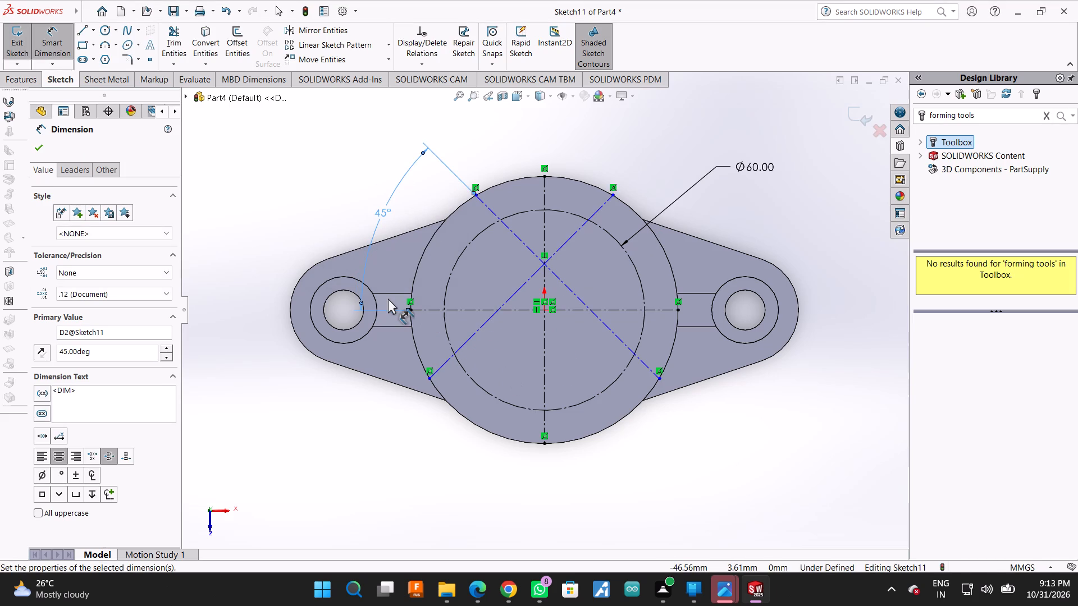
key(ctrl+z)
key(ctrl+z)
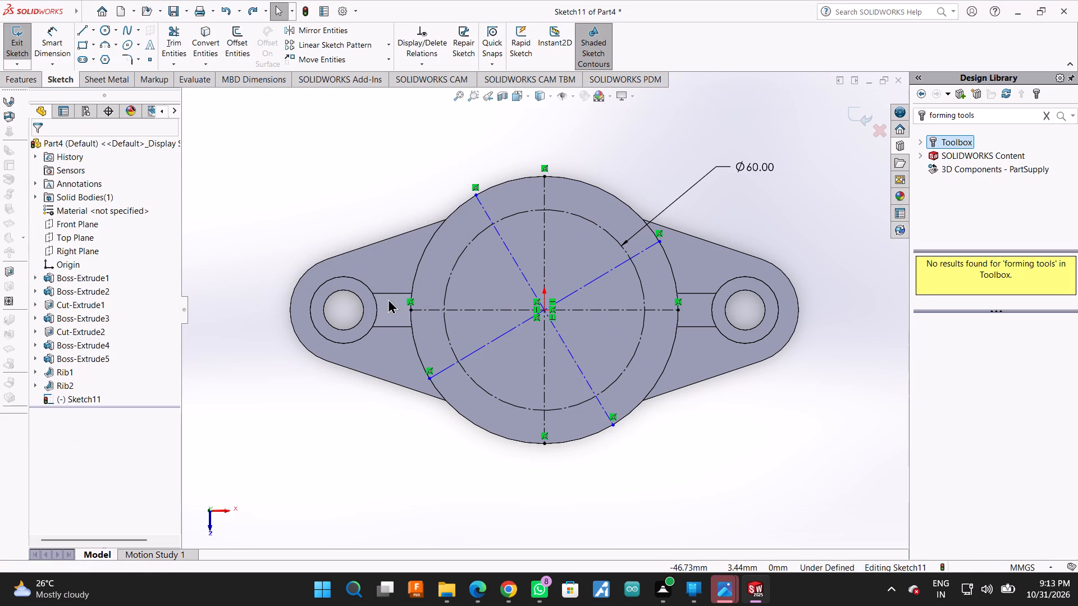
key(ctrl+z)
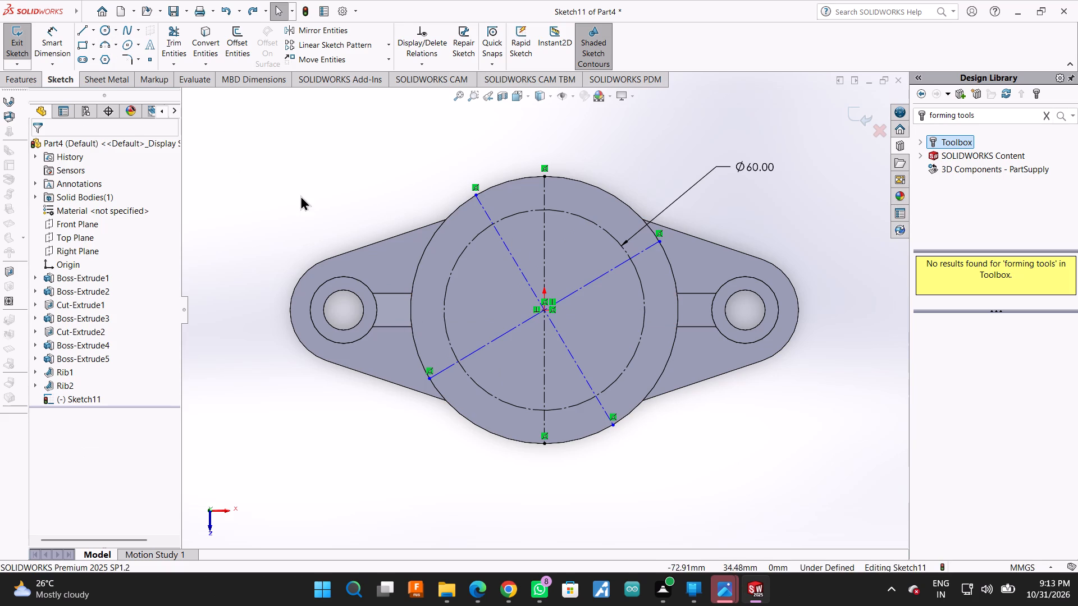
Sketch a 60 mm construction line along the X direction through the origin, between opposite quadrants of the construction circle.
click(92, 28)
click(90, 57)
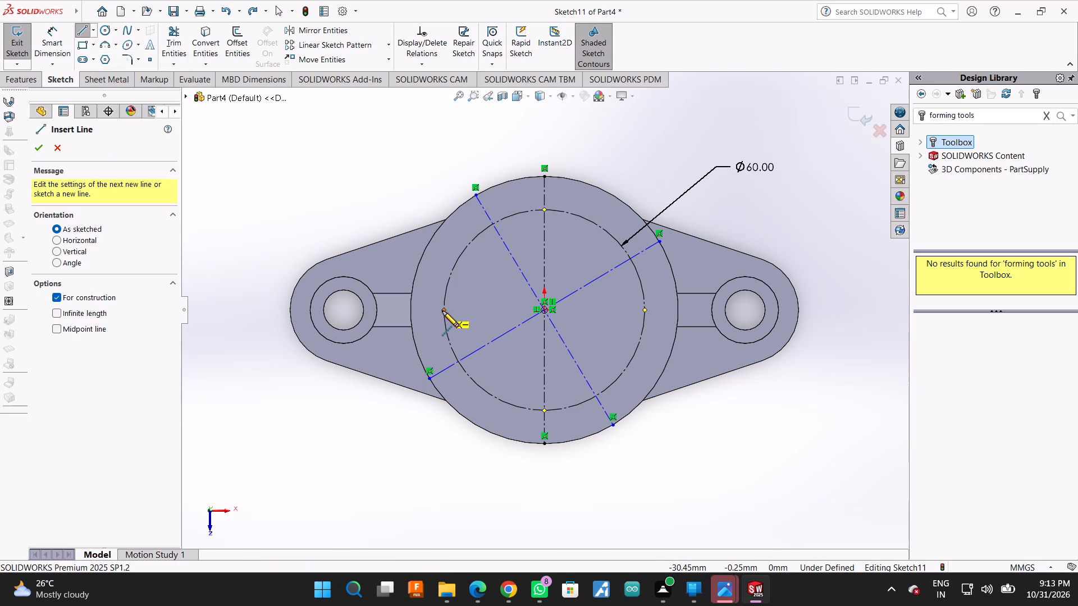
click(442, 311)
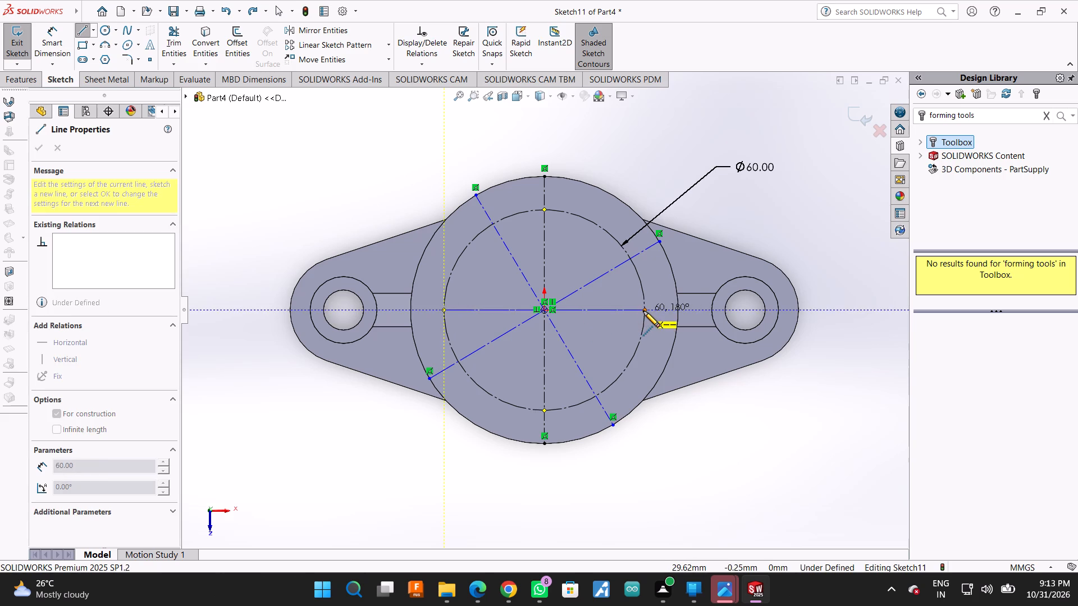
click(643, 311)
scroll(563, 291, down, 13)
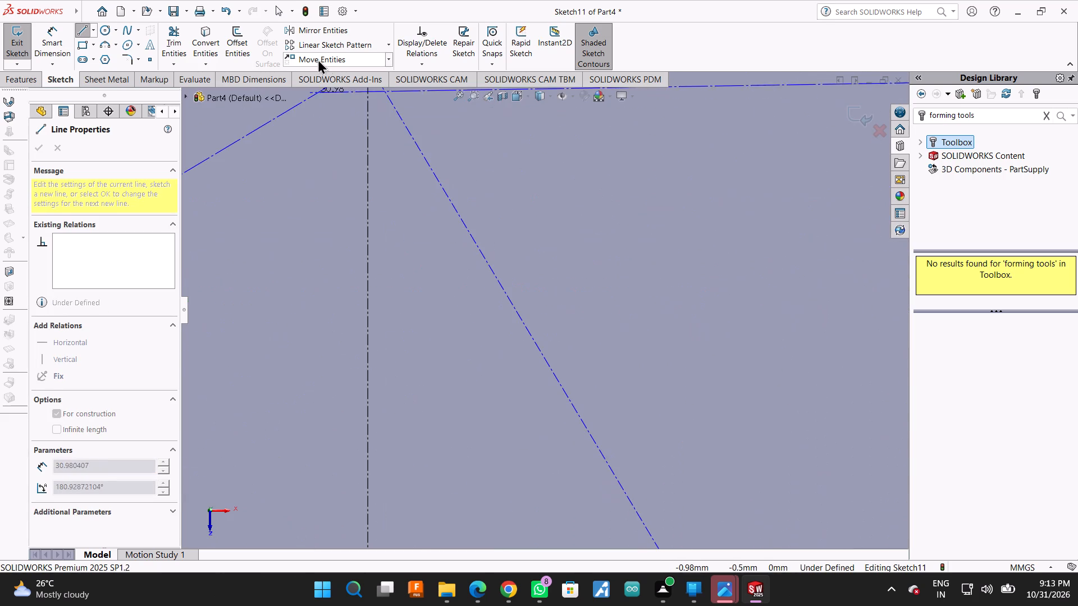
scroll(392, 257, up, 3)
key(Escape)
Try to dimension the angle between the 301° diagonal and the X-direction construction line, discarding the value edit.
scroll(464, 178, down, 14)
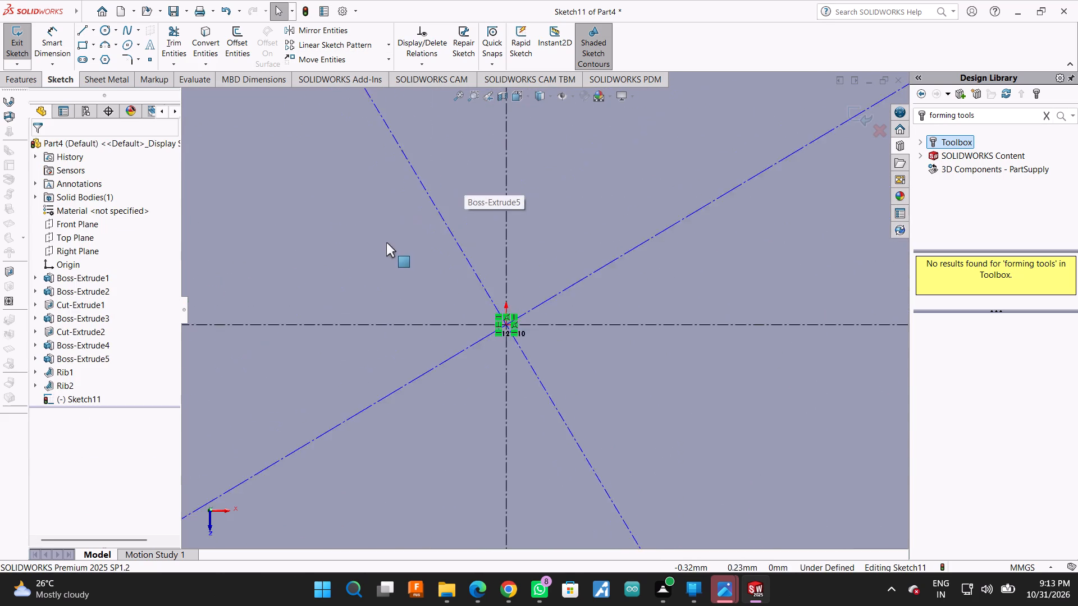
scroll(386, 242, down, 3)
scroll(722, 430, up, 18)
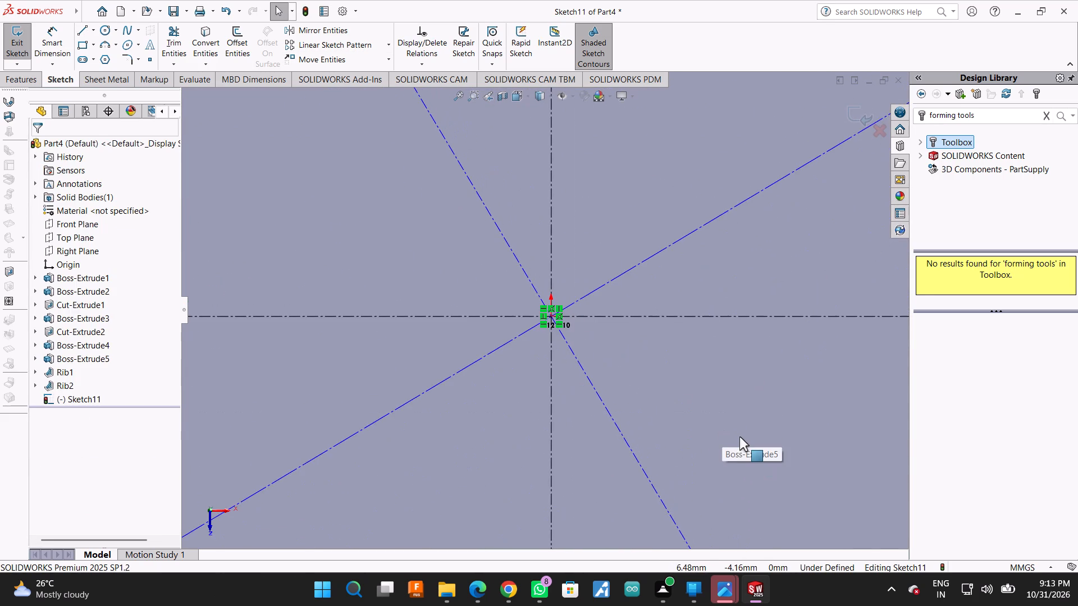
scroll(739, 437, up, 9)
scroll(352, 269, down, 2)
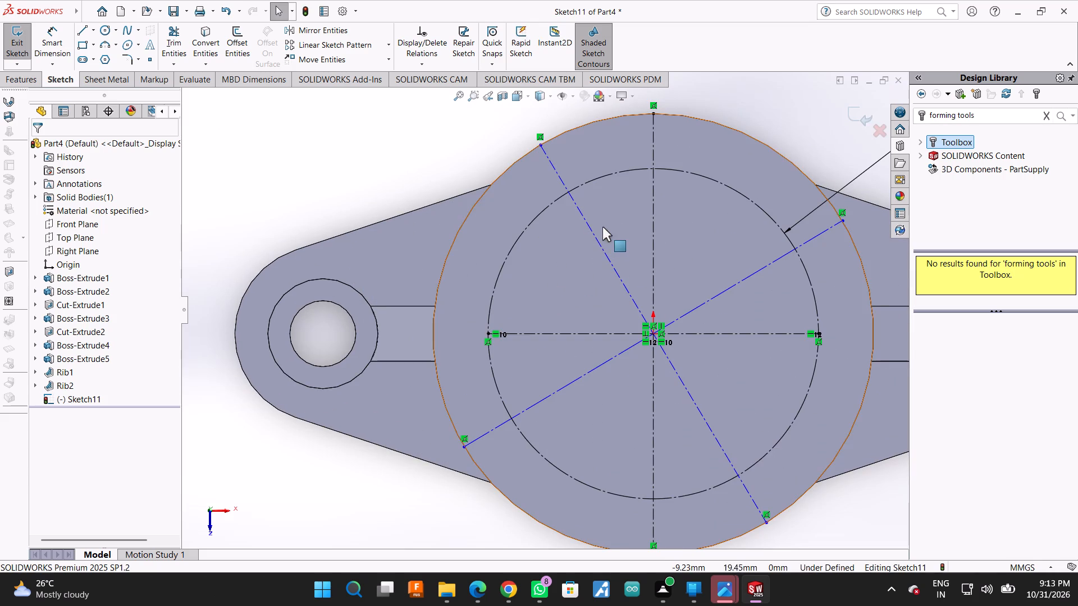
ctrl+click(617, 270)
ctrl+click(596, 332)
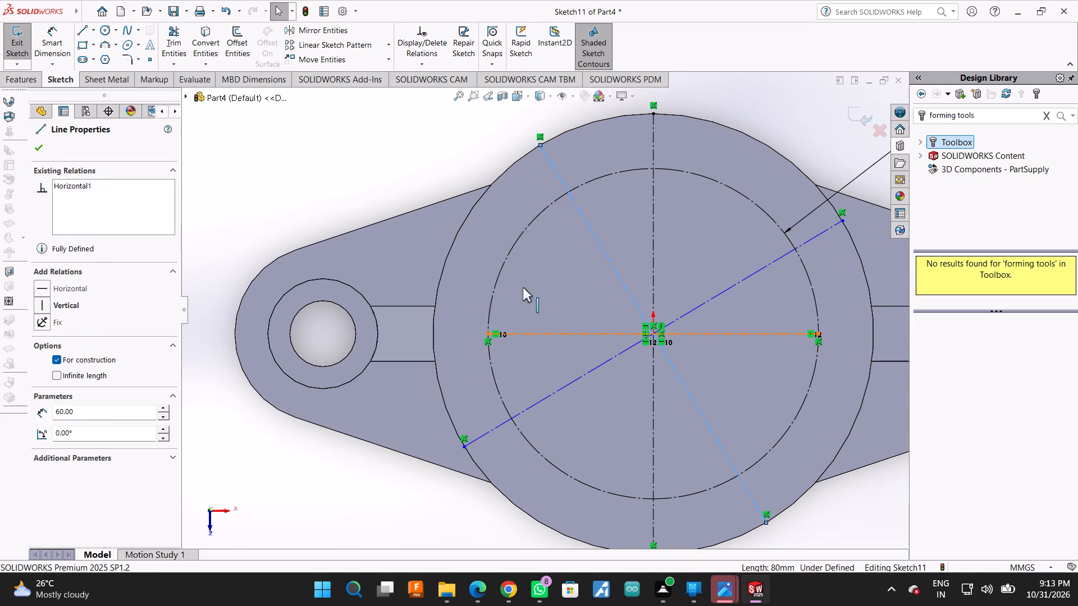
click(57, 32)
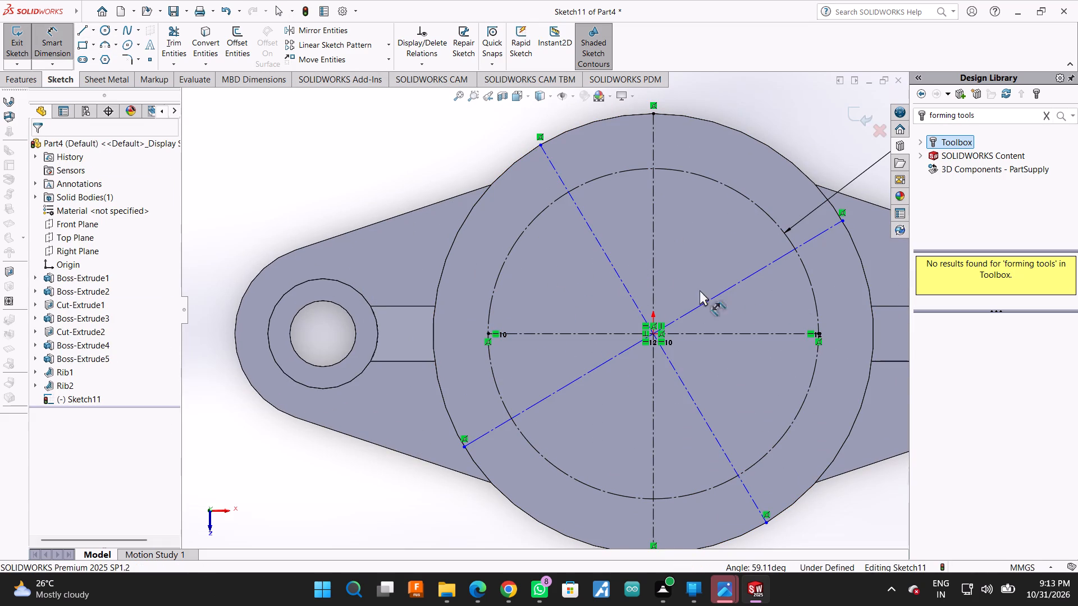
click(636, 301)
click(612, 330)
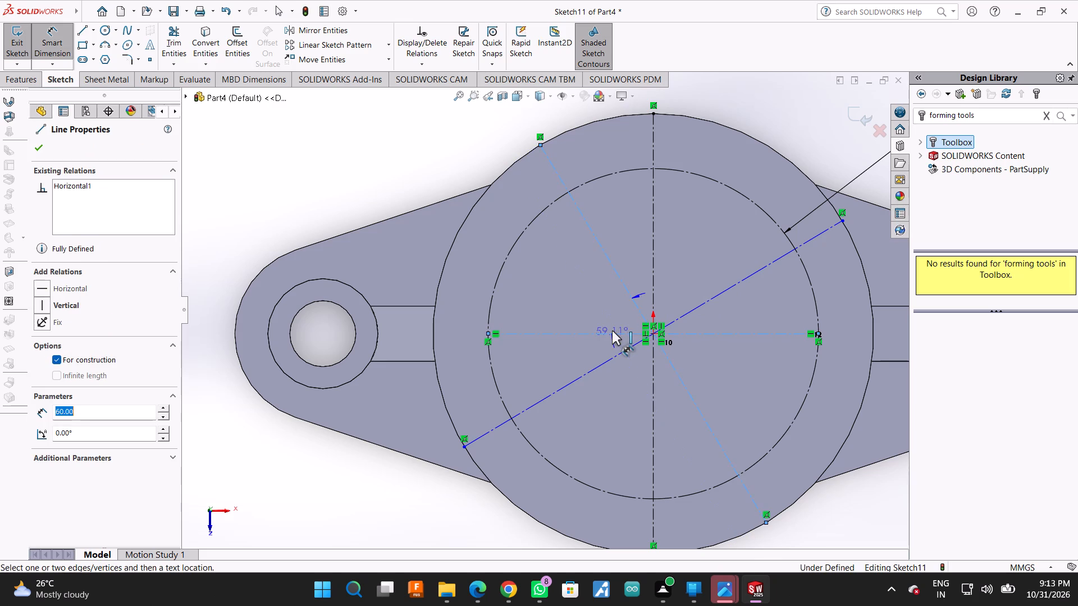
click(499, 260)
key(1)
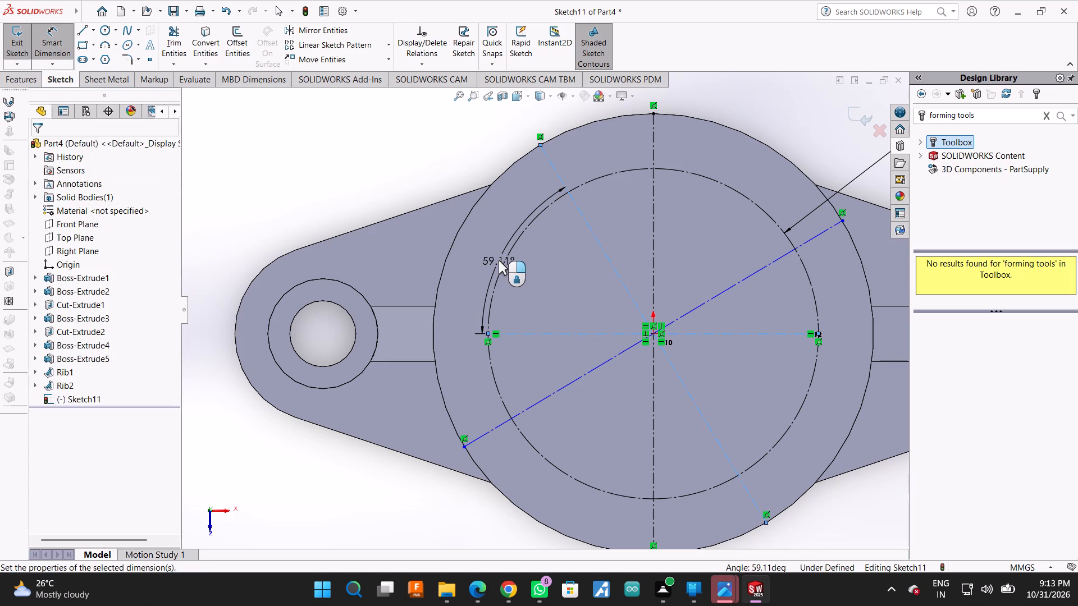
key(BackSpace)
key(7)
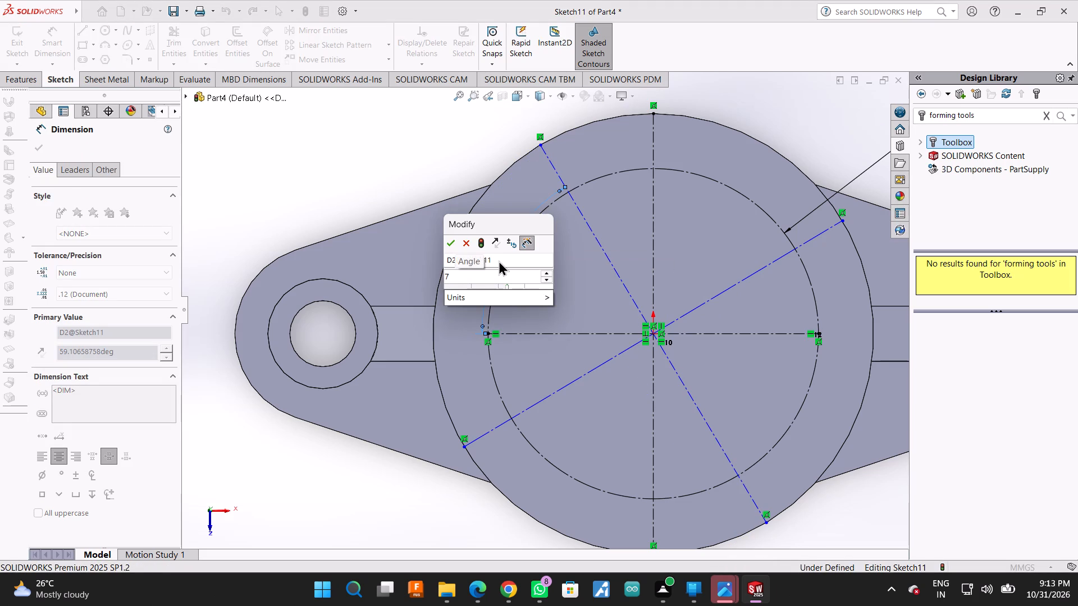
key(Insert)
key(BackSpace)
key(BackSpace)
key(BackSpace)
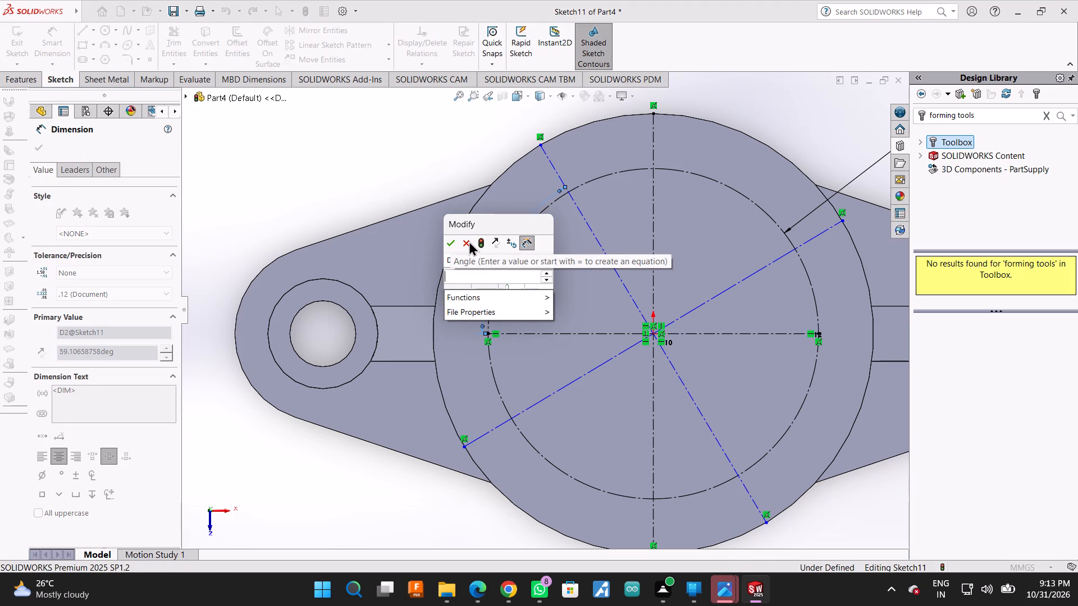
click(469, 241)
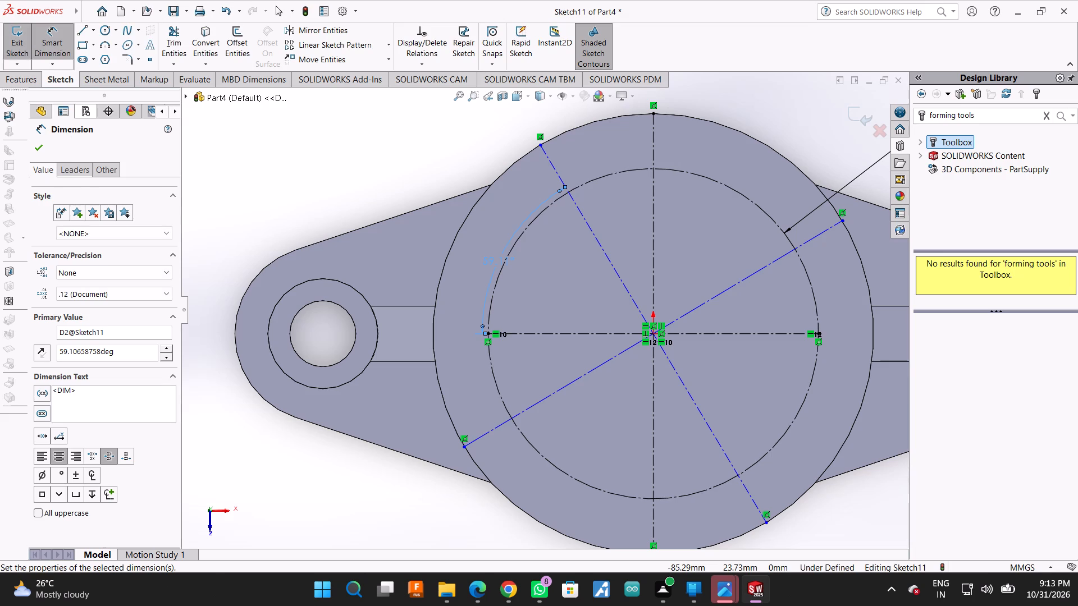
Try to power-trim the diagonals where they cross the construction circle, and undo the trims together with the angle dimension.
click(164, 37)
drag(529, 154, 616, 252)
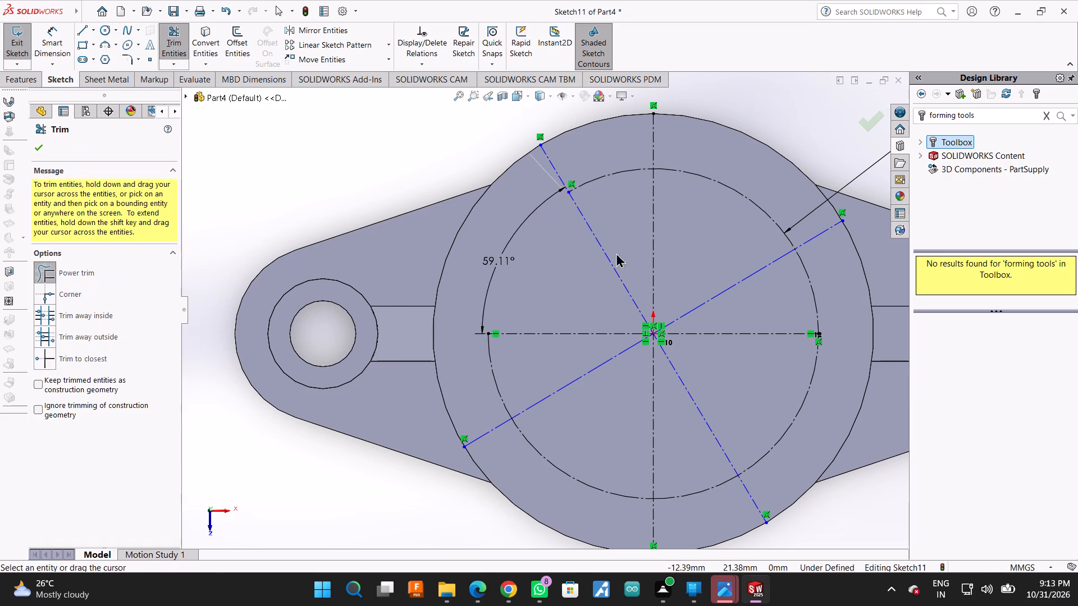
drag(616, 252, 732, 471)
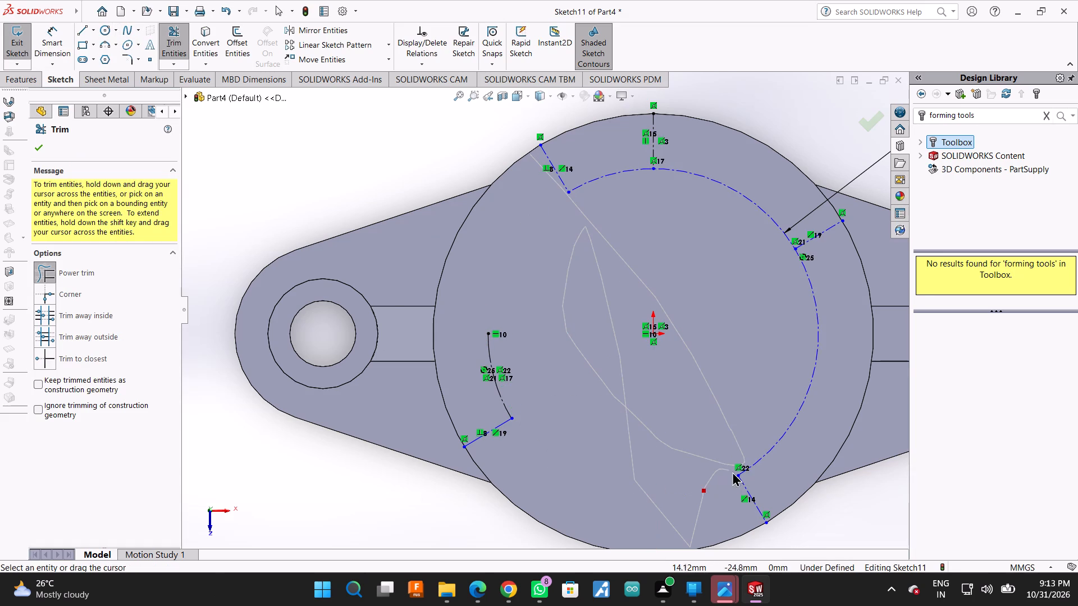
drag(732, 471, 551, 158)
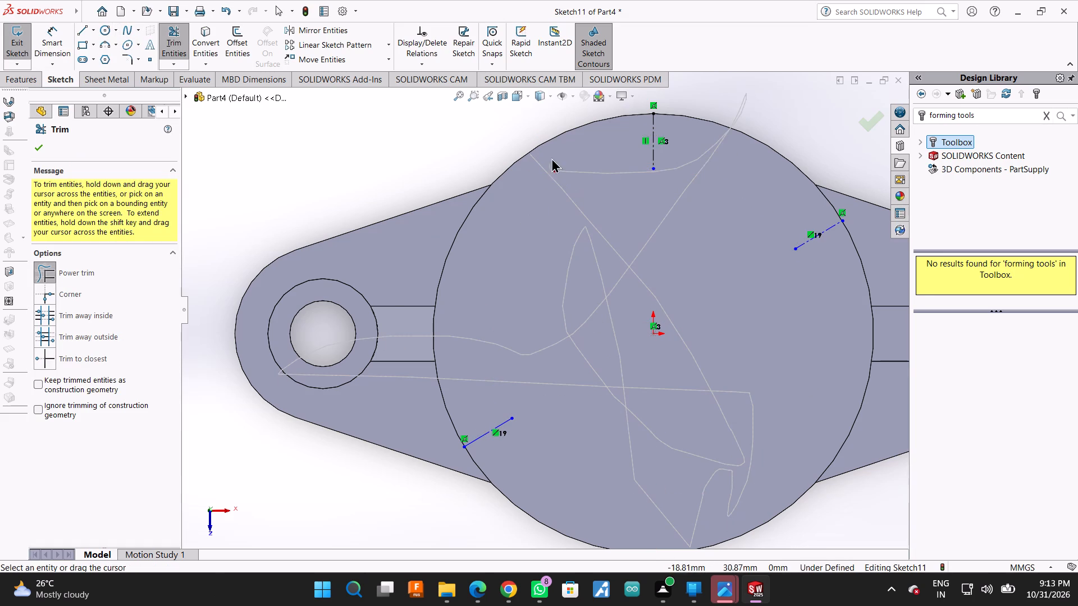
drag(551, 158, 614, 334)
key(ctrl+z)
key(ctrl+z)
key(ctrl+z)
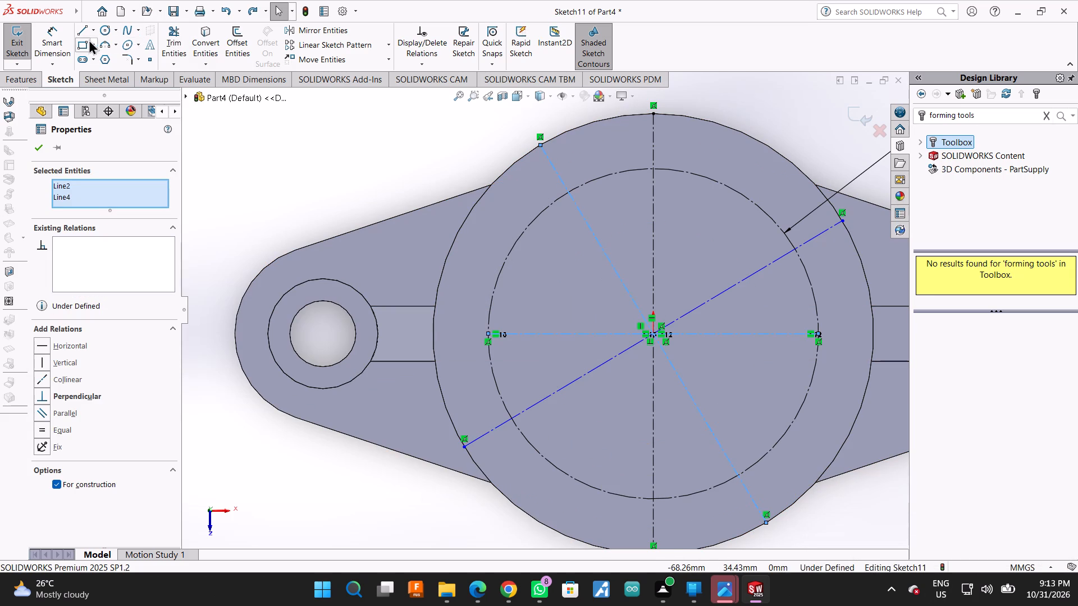
Power-trim away both diagonals completely, keeping the X and Z centrelines and the 60 mm construction circle.
click(168, 42)
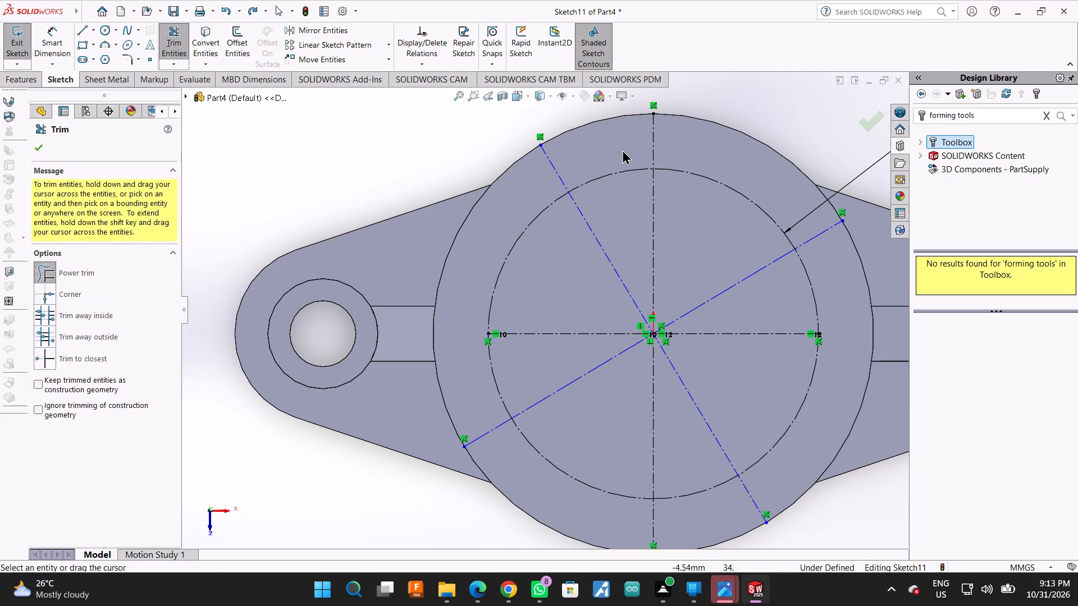
drag(615, 151, 547, 181)
drag(798, 180, 839, 251)
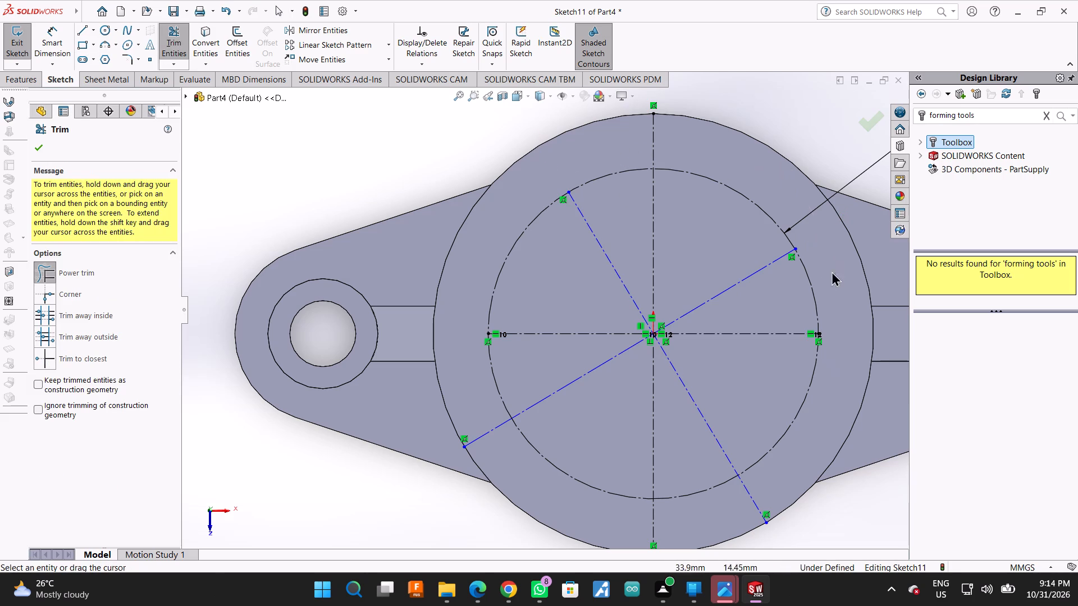
drag(693, 258, 736, 305)
drag(610, 237, 599, 295)
drag(583, 349, 617, 377)
drag(756, 371, 711, 441)
drag(765, 472, 743, 535)
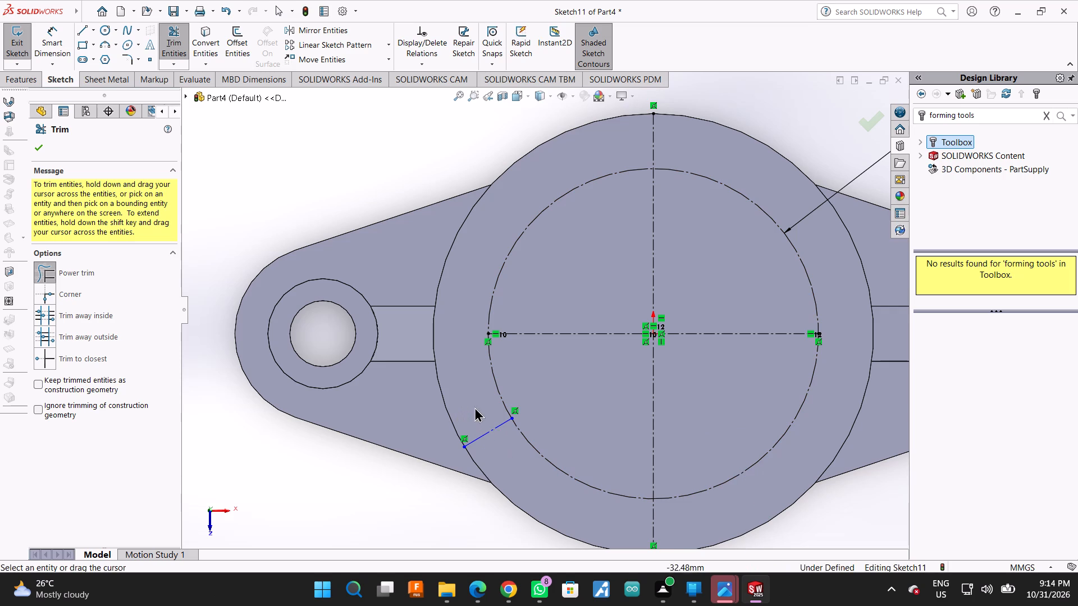
drag(475, 407, 500, 450)
Sketch a 30 mm construction line from the origin to the construction circle in the negative X, negative Z quadrant.
click(88, 27)
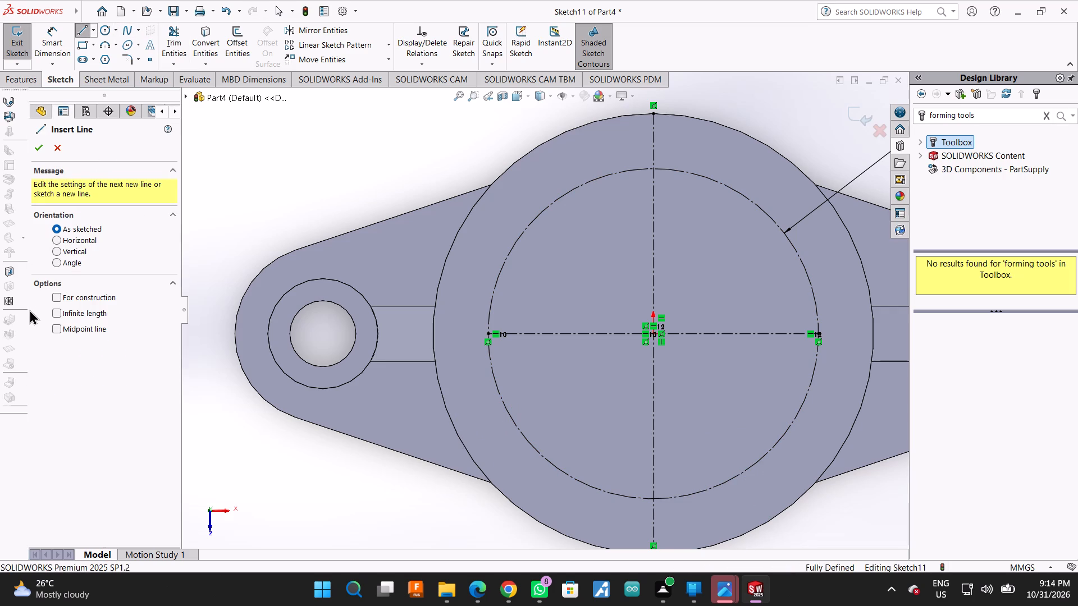
click(56, 293)
click(651, 333)
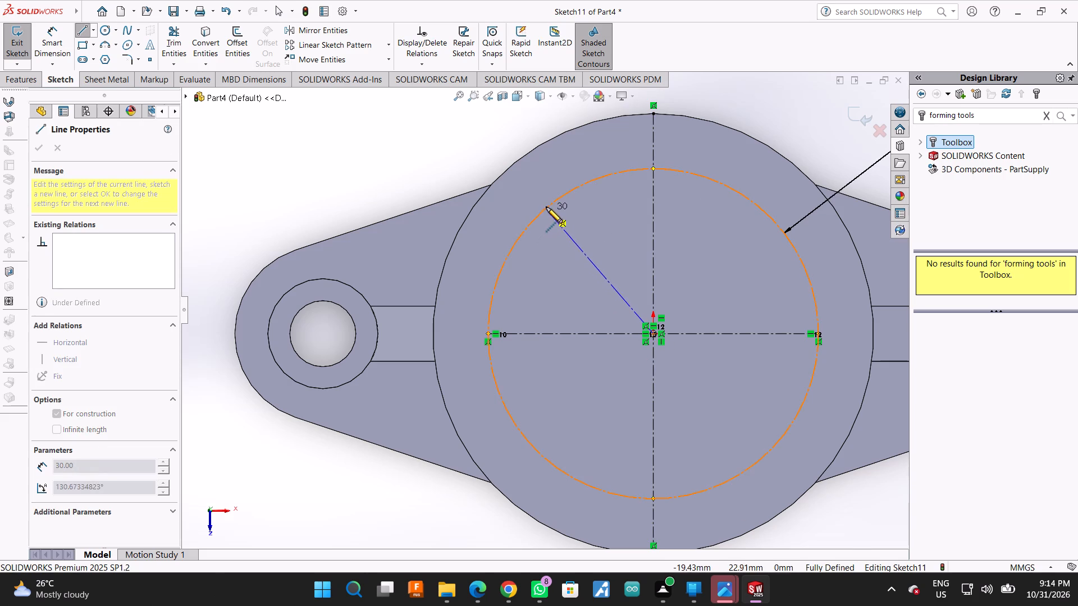
click(555, 201)
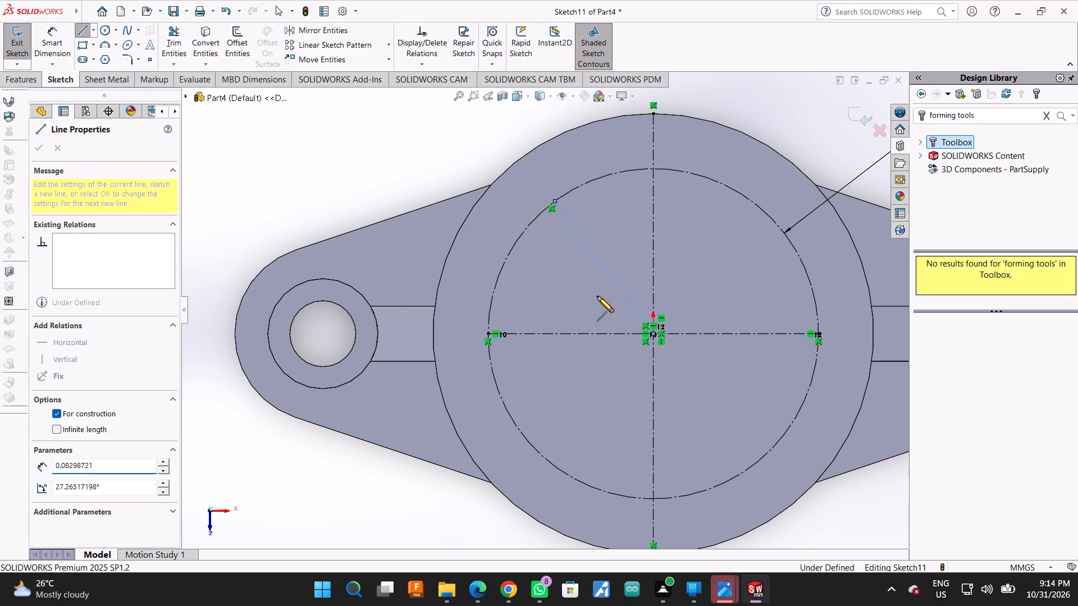
key(Escape)
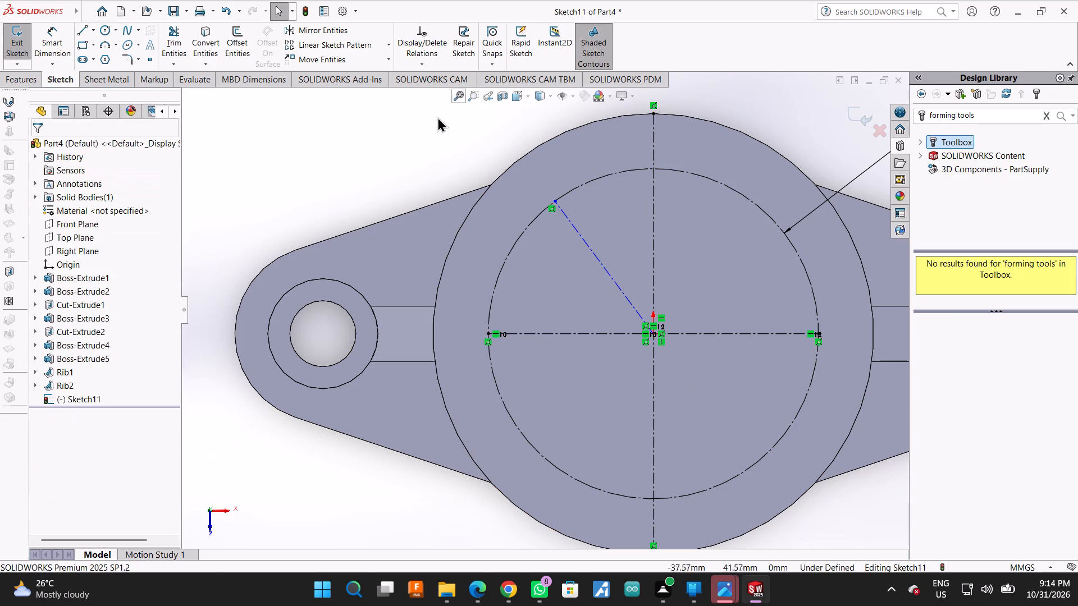
Sketch a 30 mm solid line from the origin to the construction circle at about 311°.
click(81, 27)
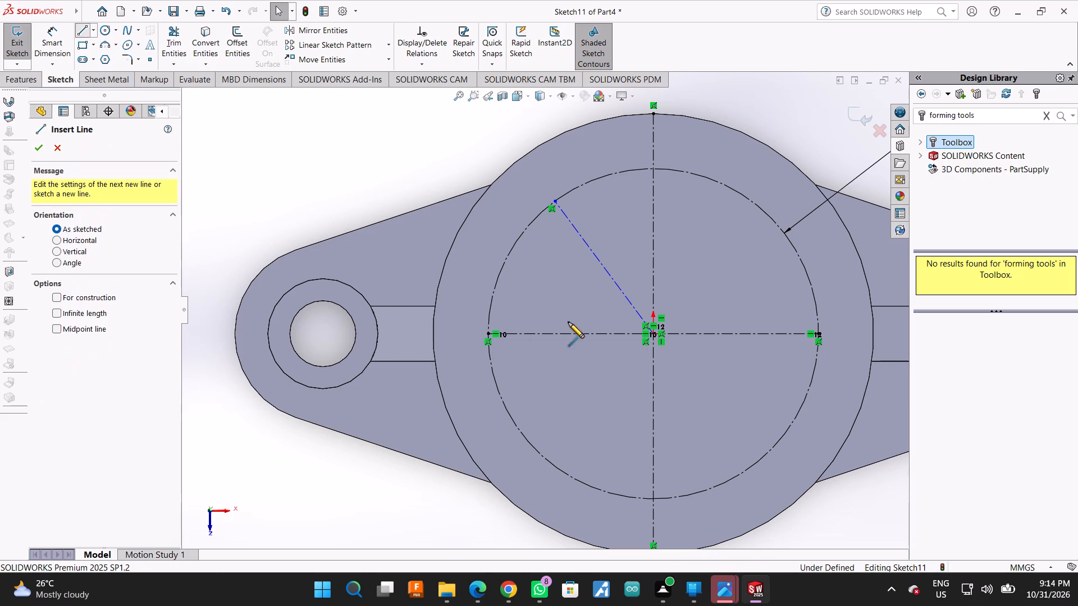
click(651, 337)
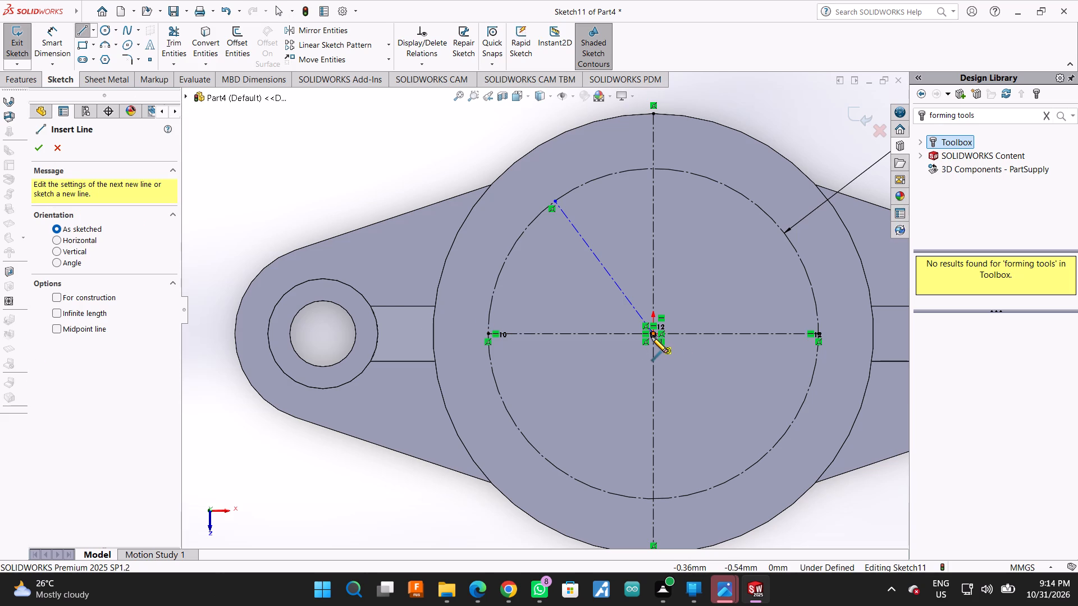
click(764, 460)
key(Escape)
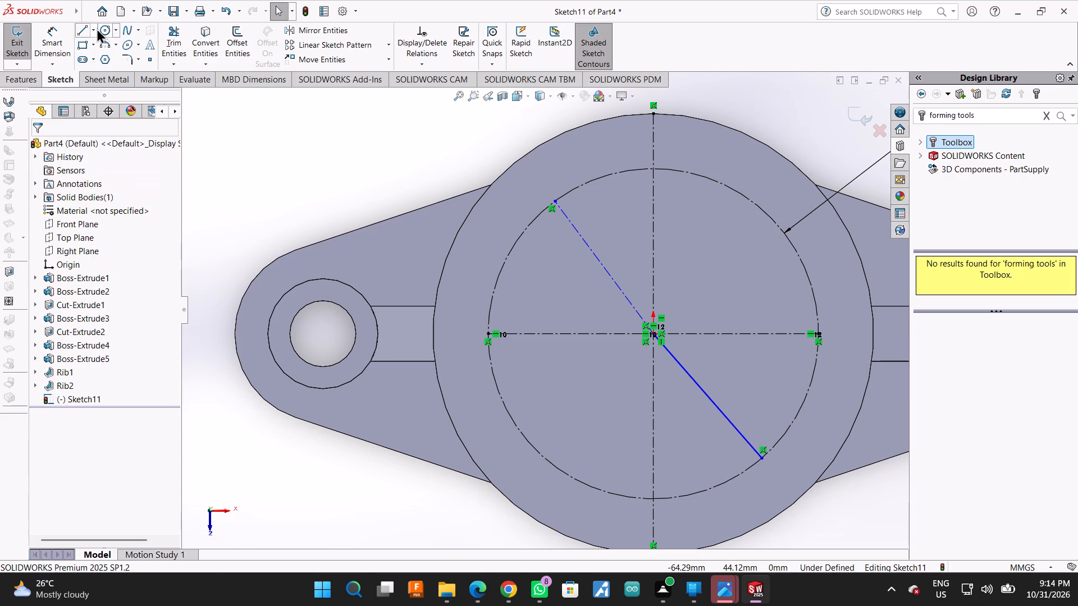
ctrl+click(710, 401)
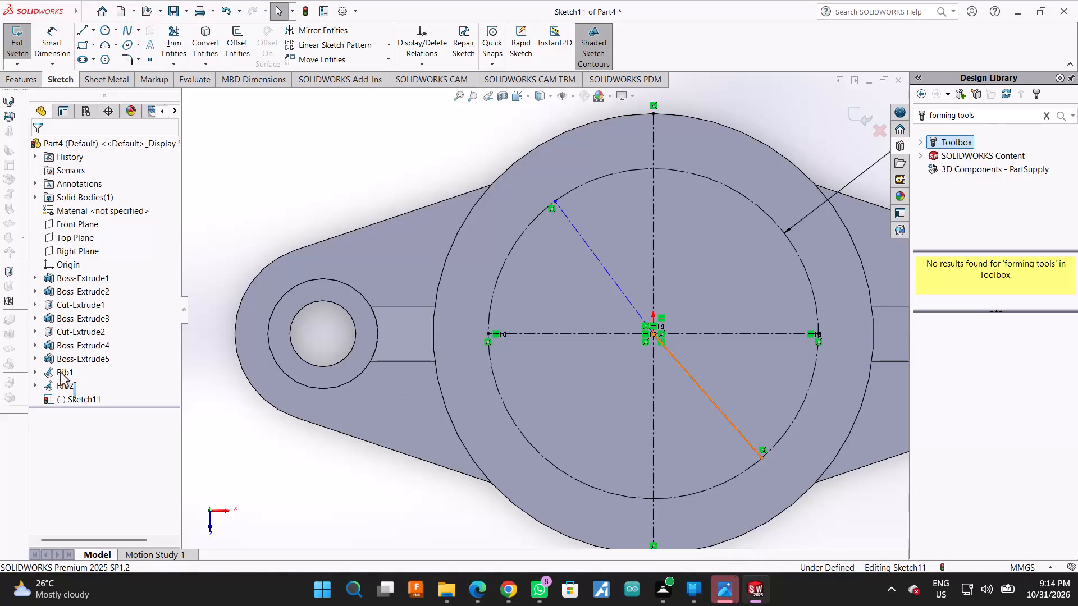
key(Escape)
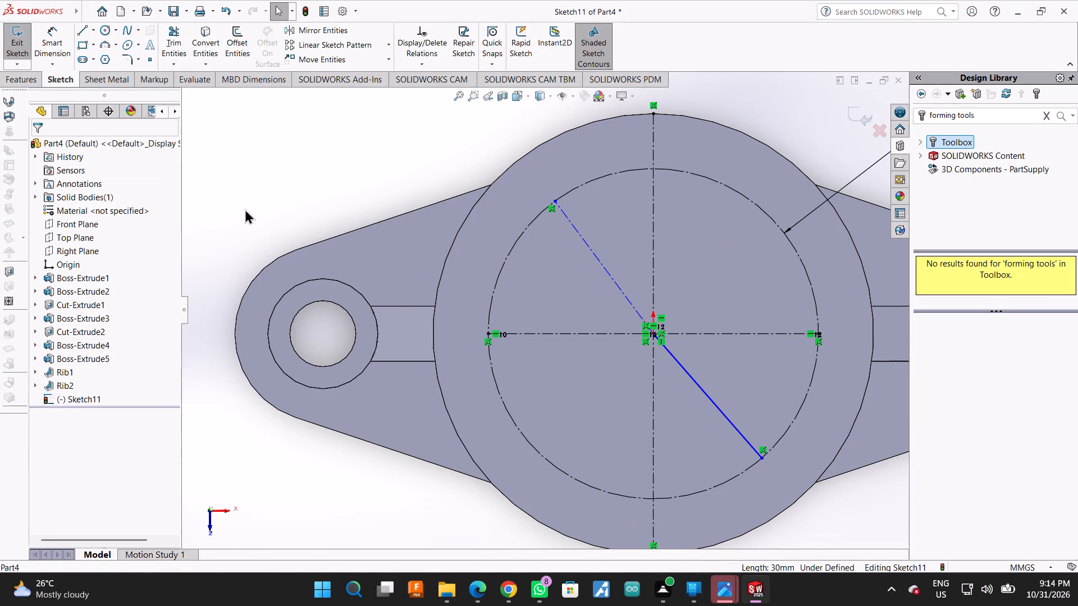
Sketch two 30 mm solid lines from the origin to the construction circle, at about 217° and 39°.
click(80, 27)
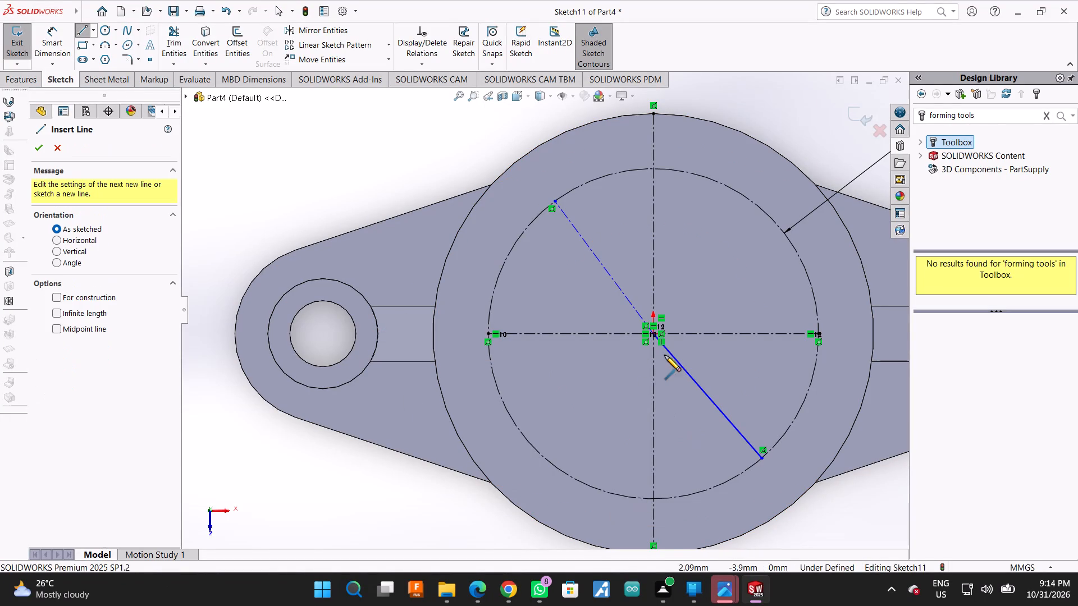
click(653, 336)
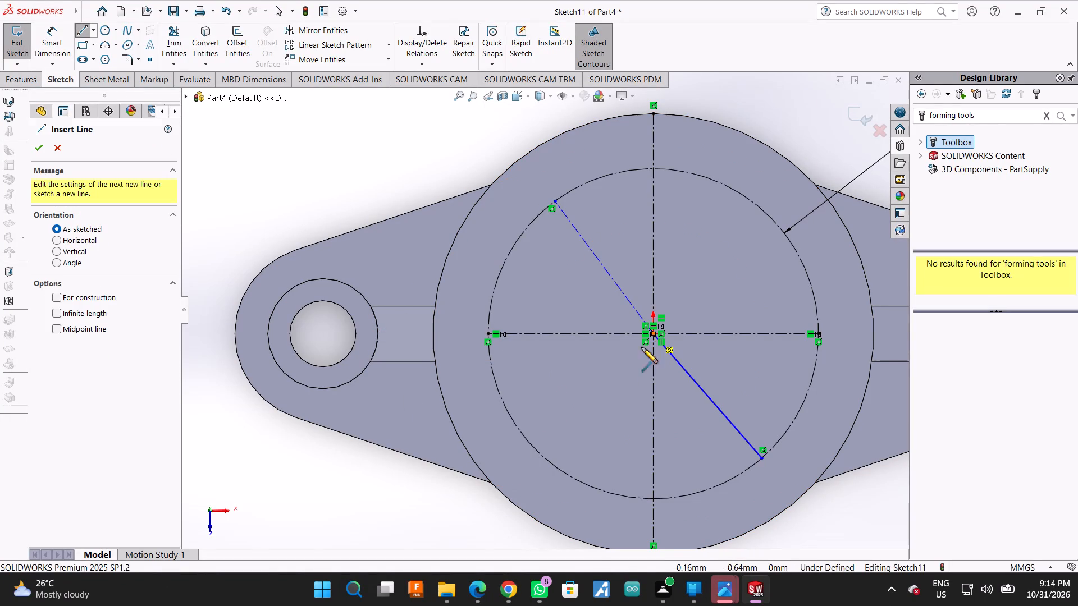
click(523, 433)
key(Escape)
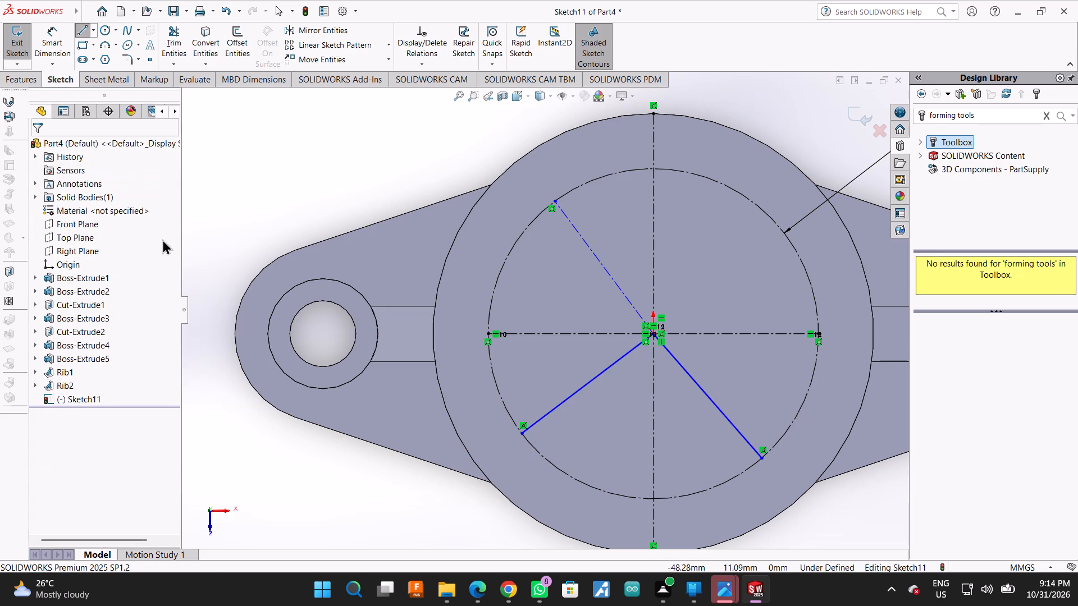
click(83, 34)
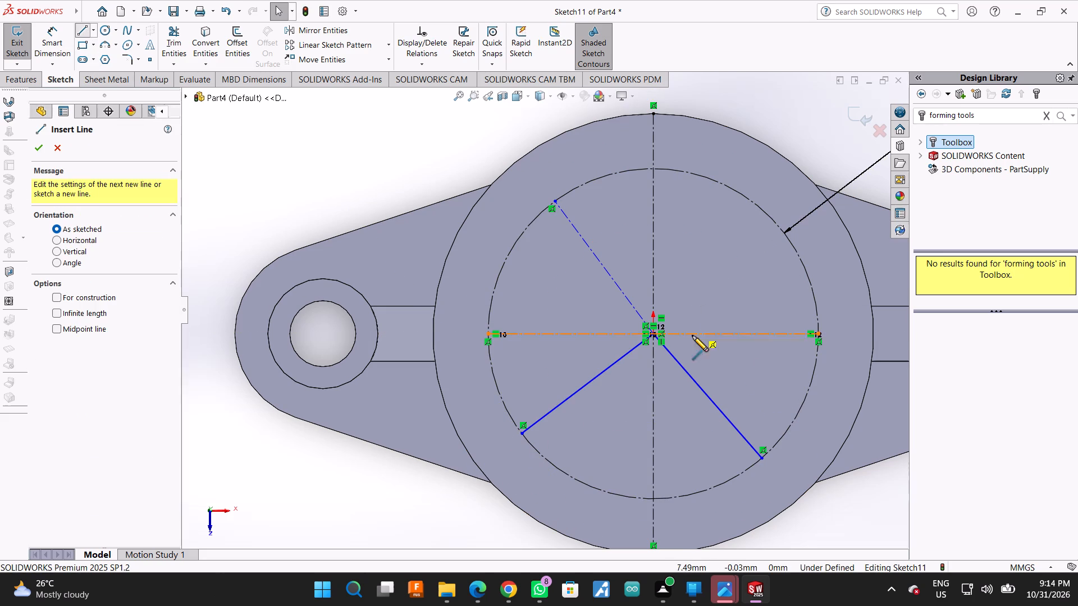
click(655, 334)
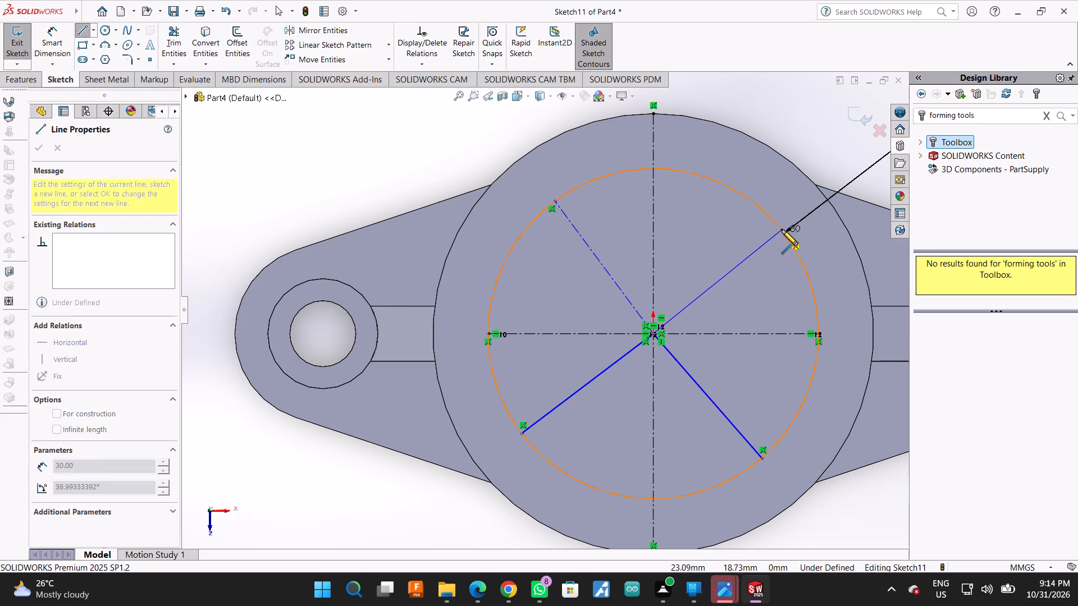
click(782, 229)
key(Escape)
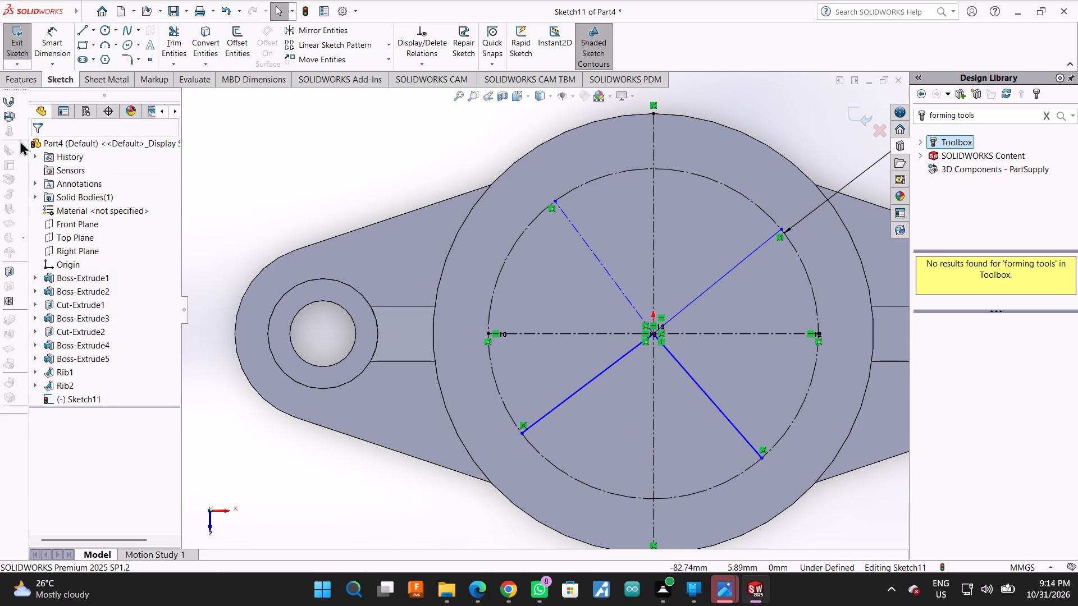
Convert the solid line at about 217° to construction geometry.
click(552, 408)
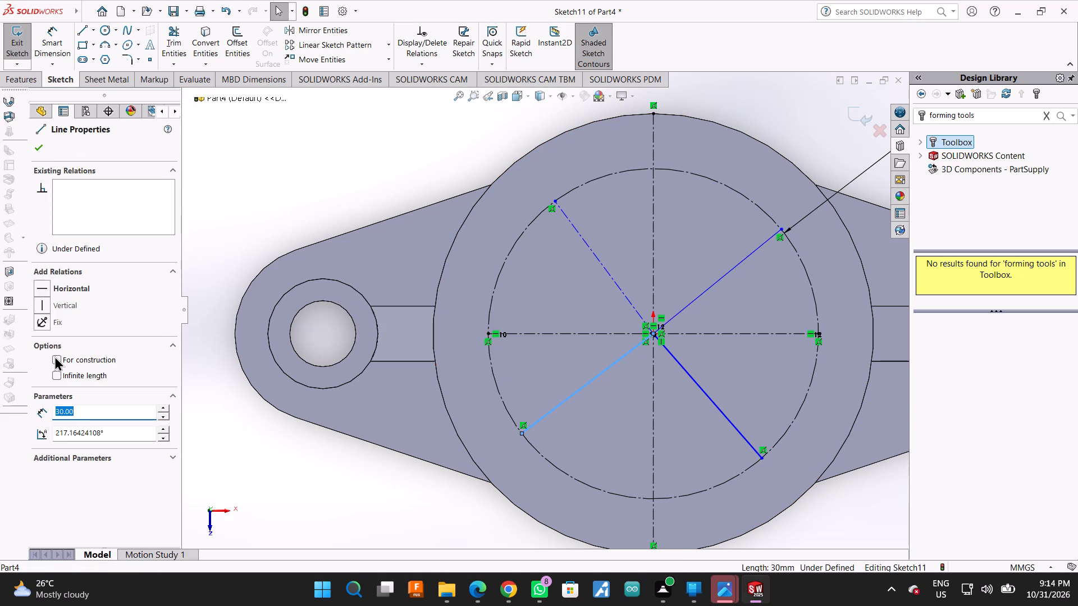
click(56, 357)
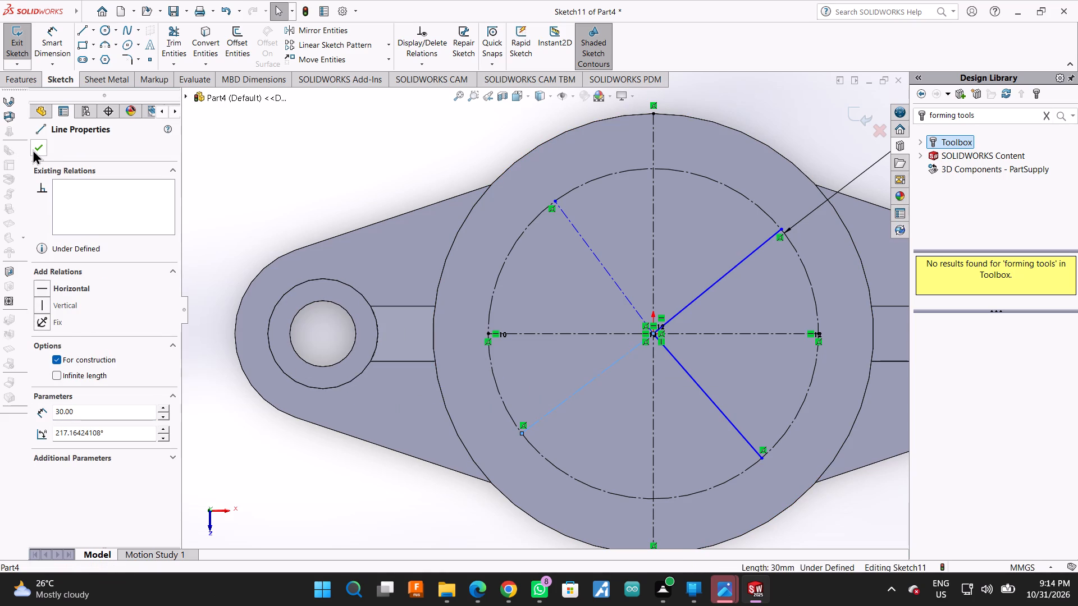
Convert the two remaining solid radial lines, at about 311° and 39°, to construction geometry.
click(33, 149)
click(739, 434)
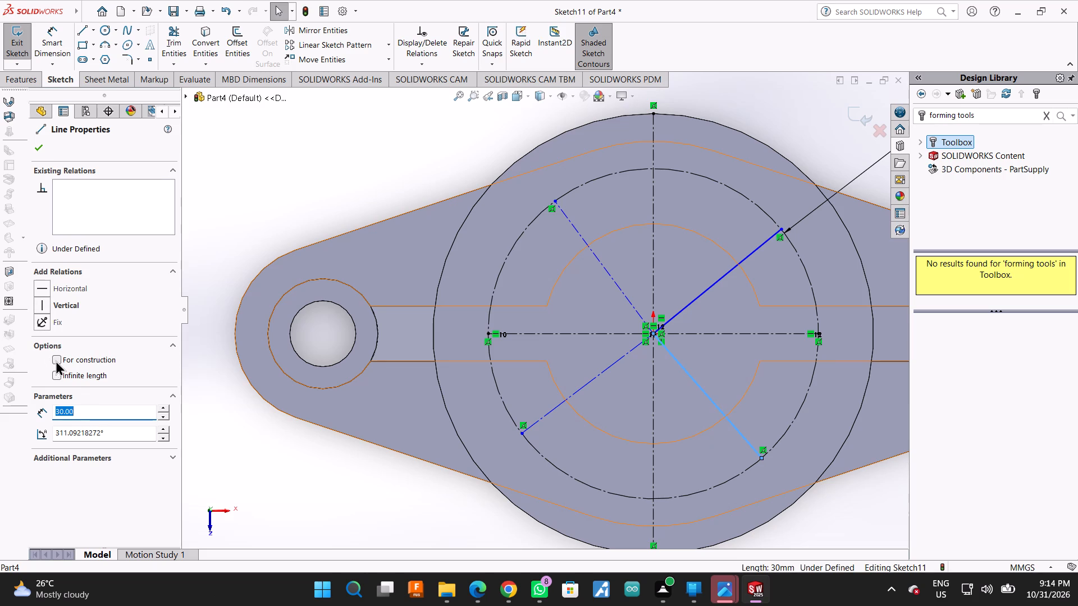
click(56, 360)
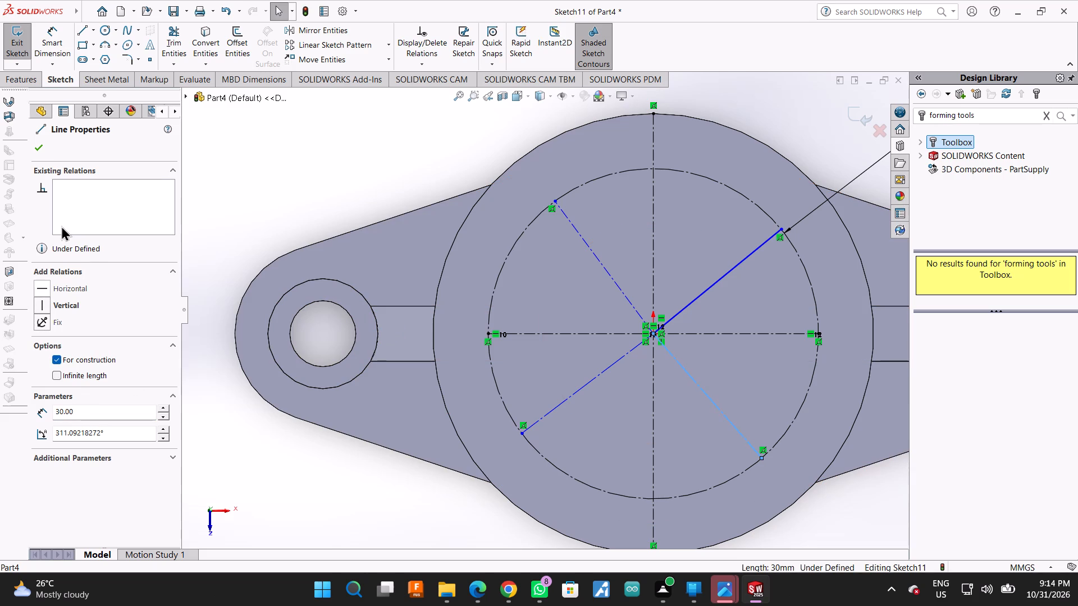
click(41, 151)
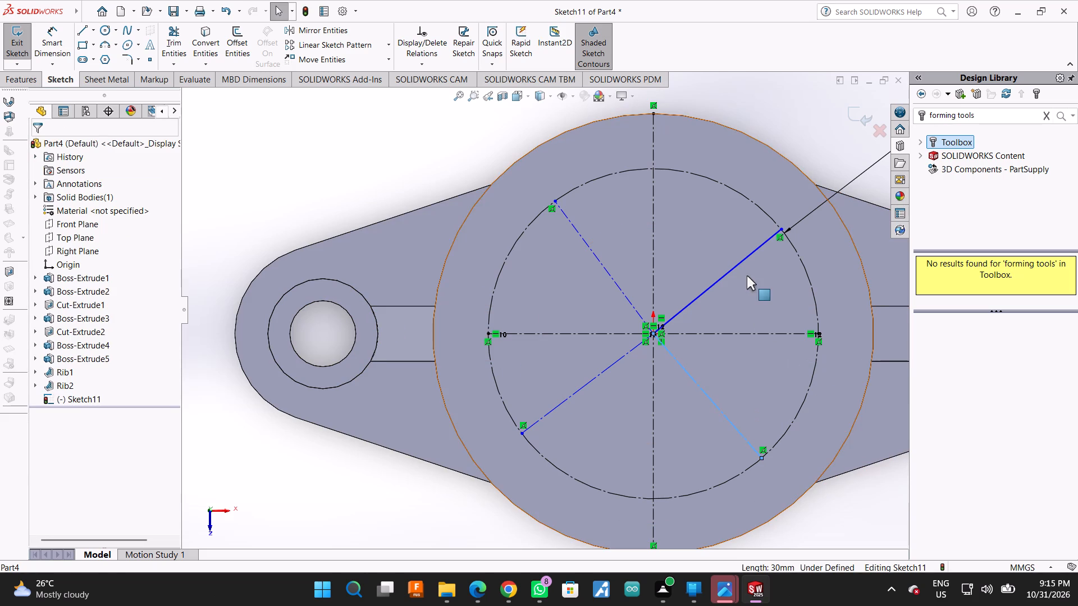
click(737, 266)
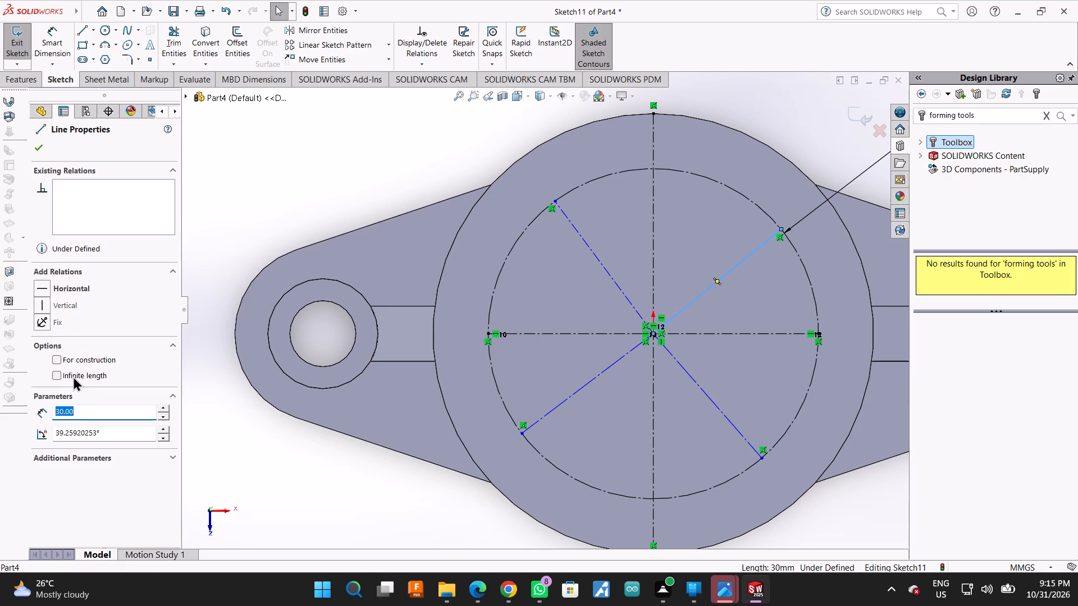
click(54, 355)
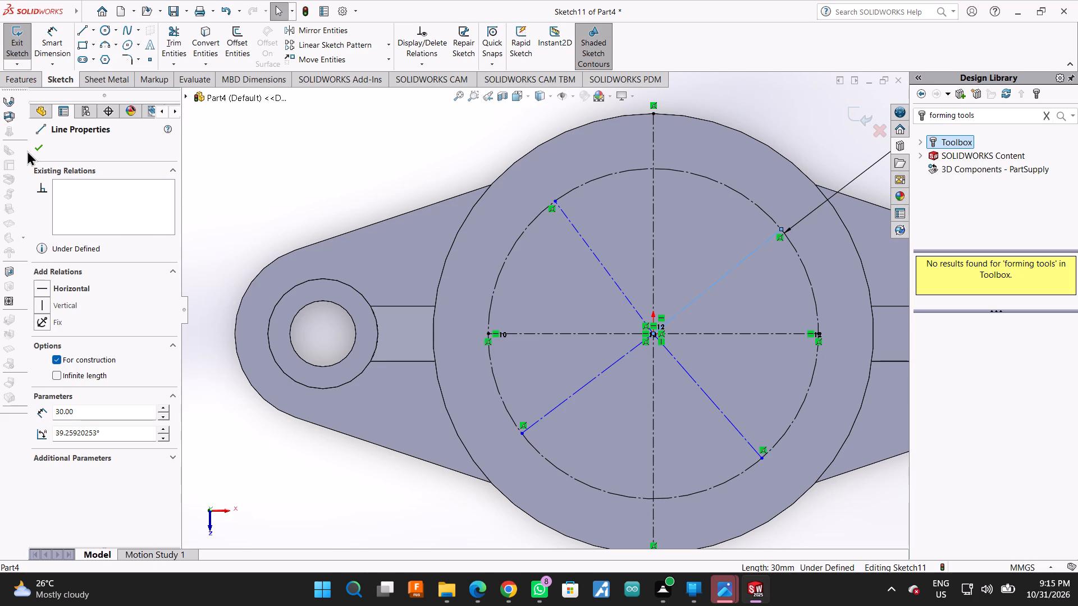
click(31, 148)
Start the Smart Dimension command for dimensioning the sketch.
click(56, 29)
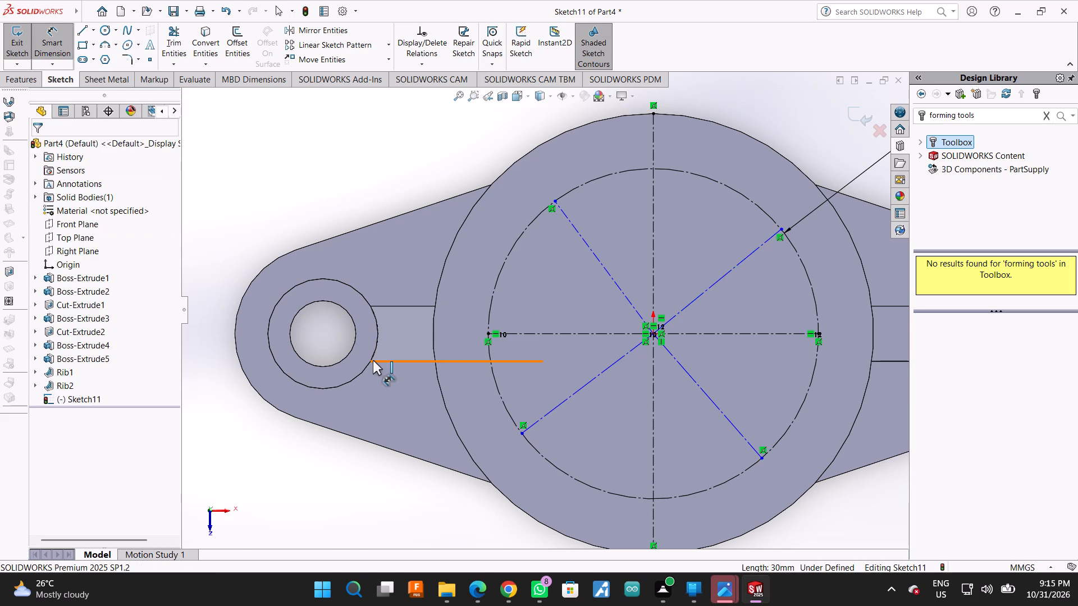
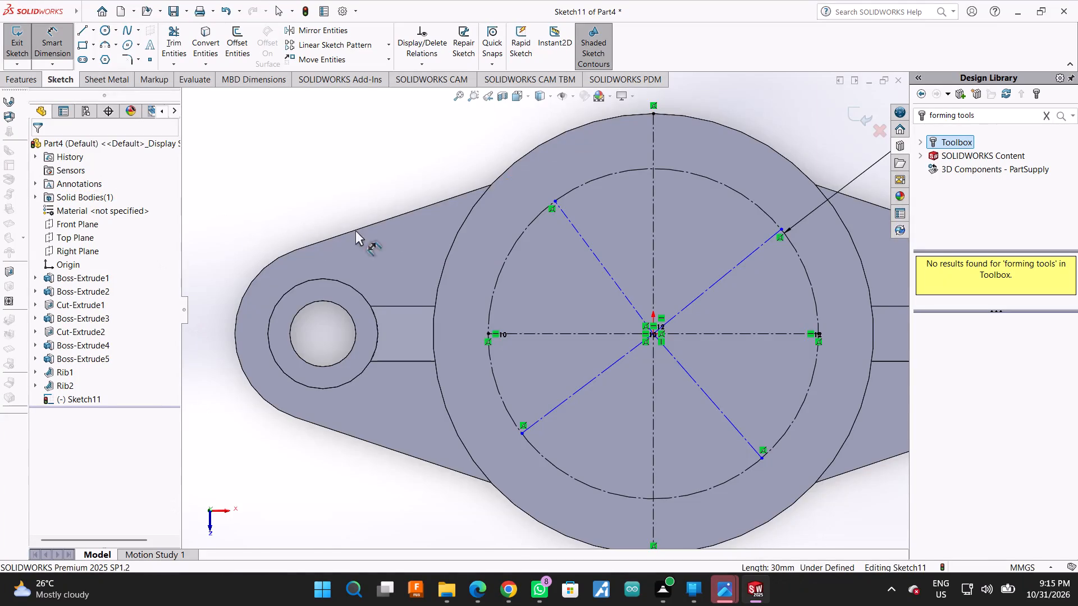
Dimension the upper-left radial construction line at 45° from the horizontal centreline.
scroll(403, 235, up, 2)
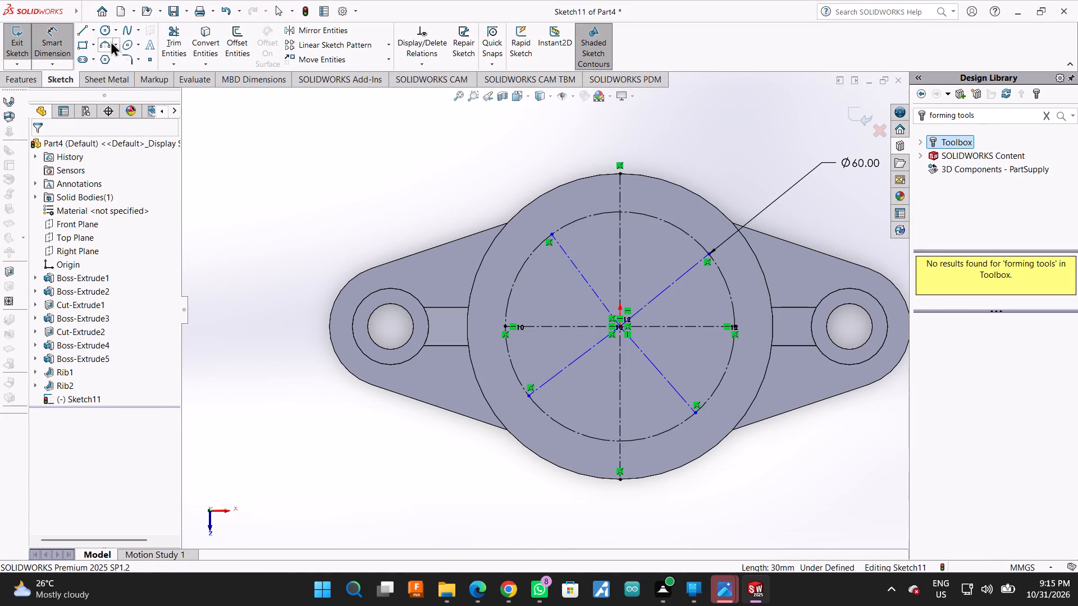
click(53, 36)
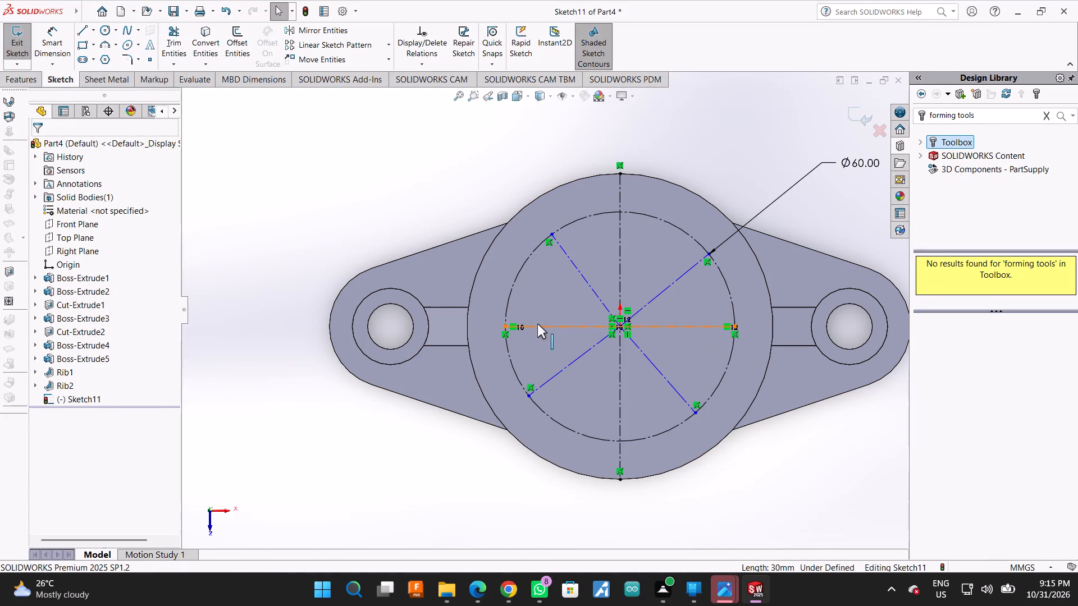
click(537, 324)
click(571, 262)
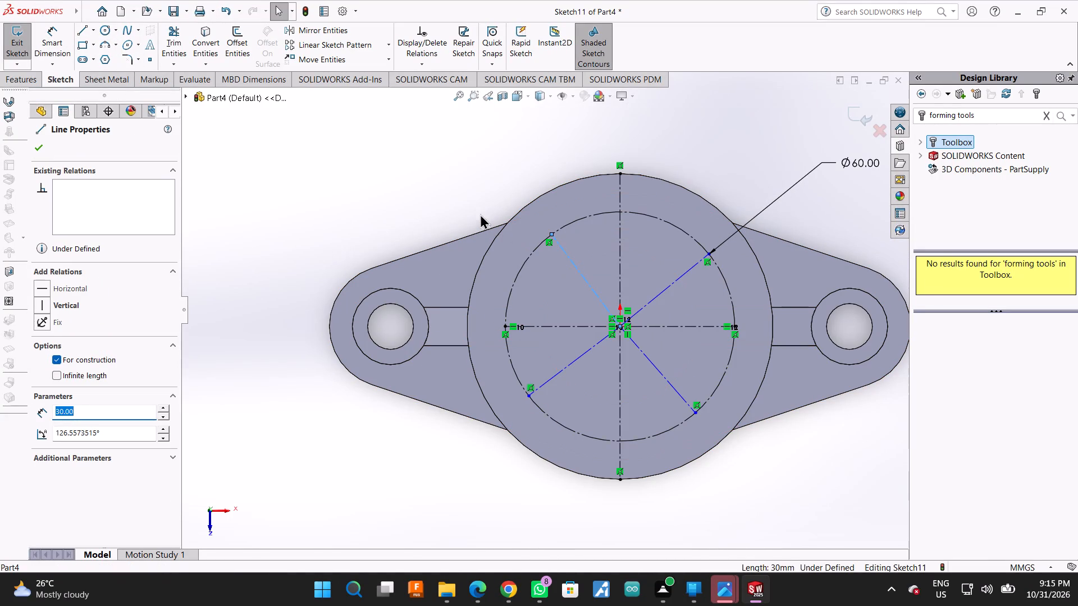
click(54, 40)
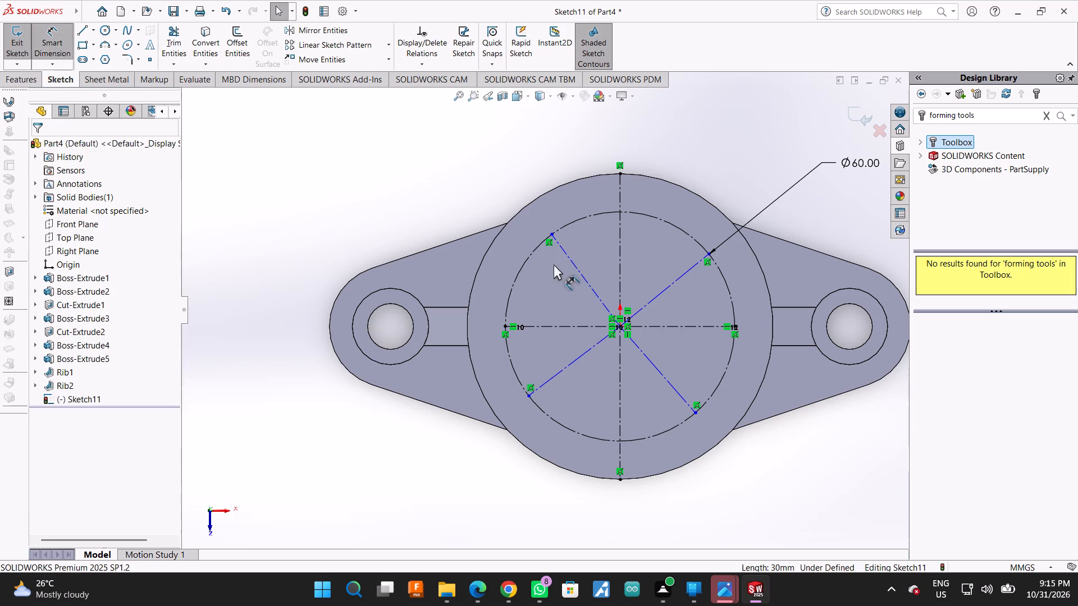
click(556, 325)
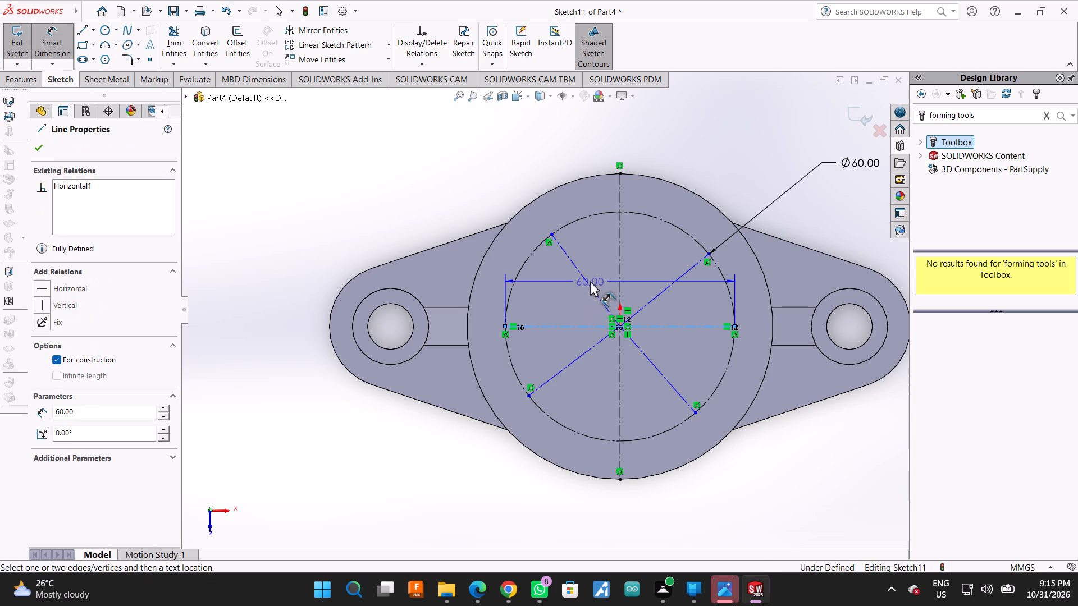
click(588, 281)
click(417, 198)
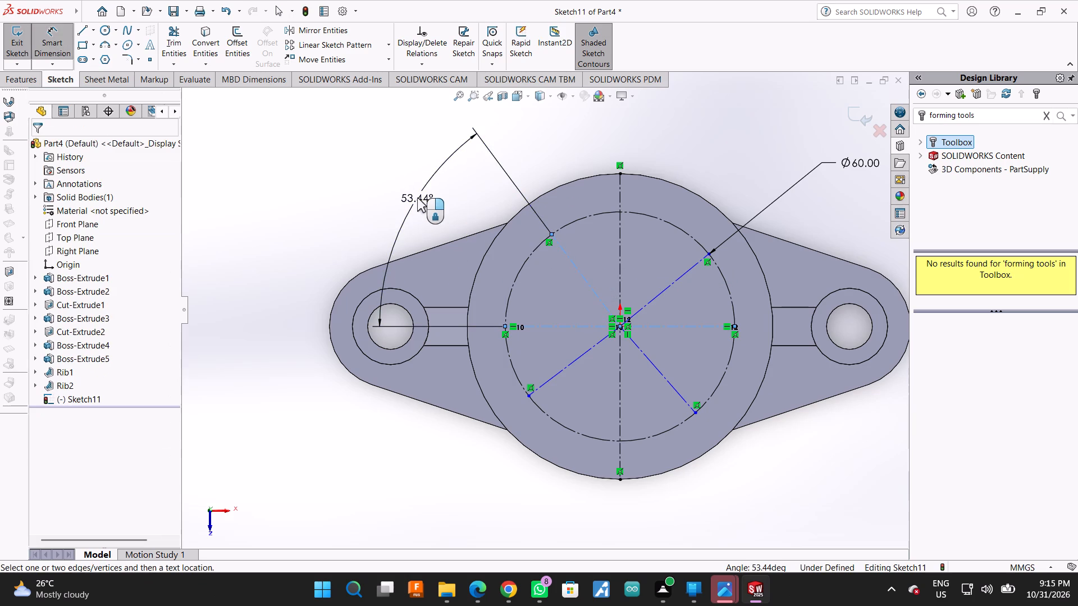
text(45)
key(Return)
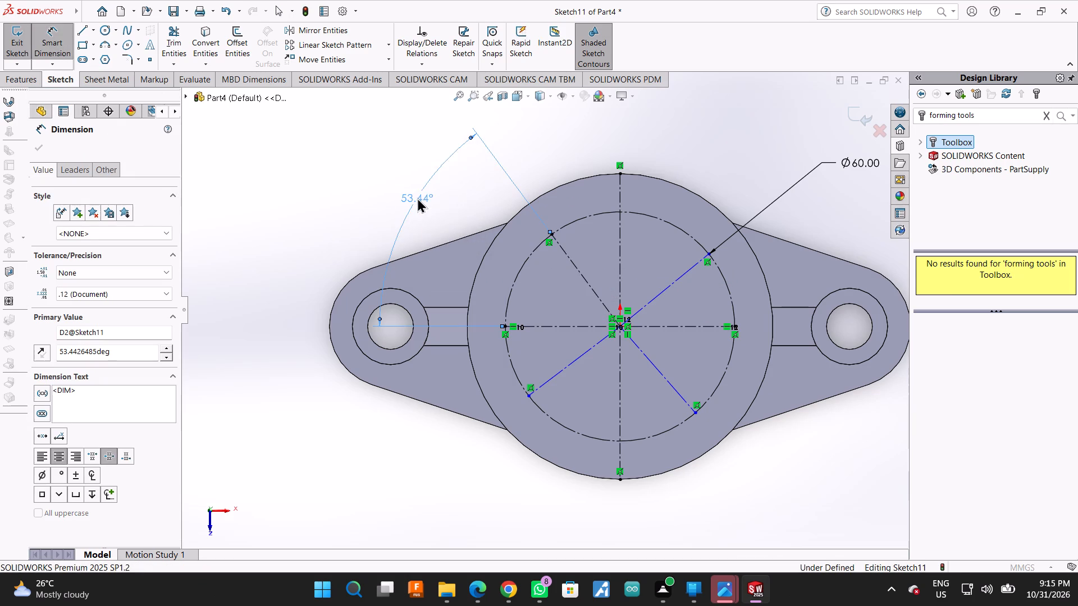
Dimension the upper-right radial construction line at 45° from the horizontal centreline.
click(671, 285)
click(685, 327)
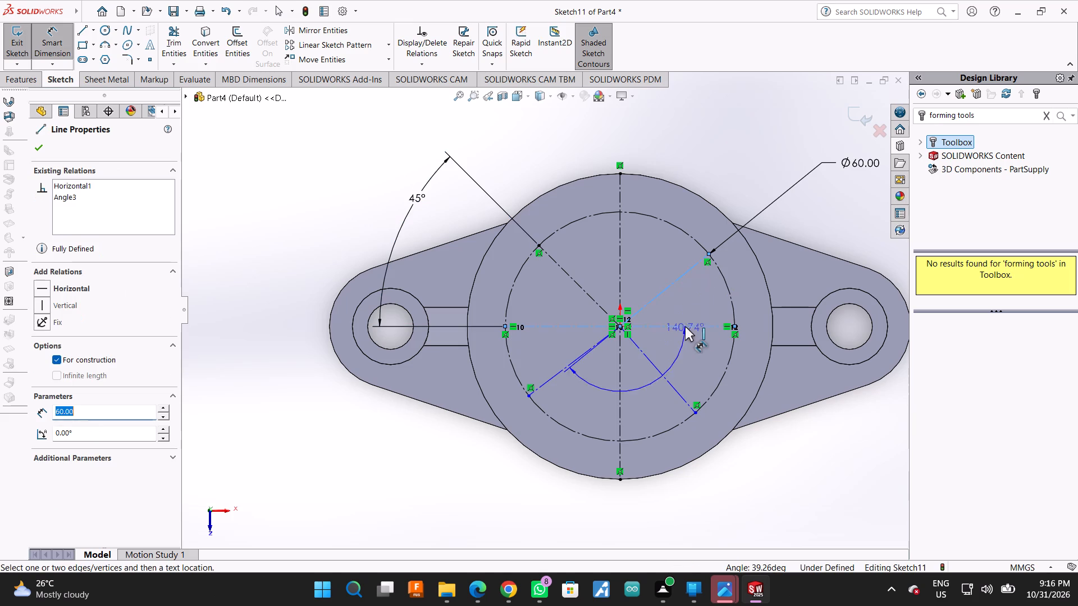
click(780, 276)
text(45)
key(Return)
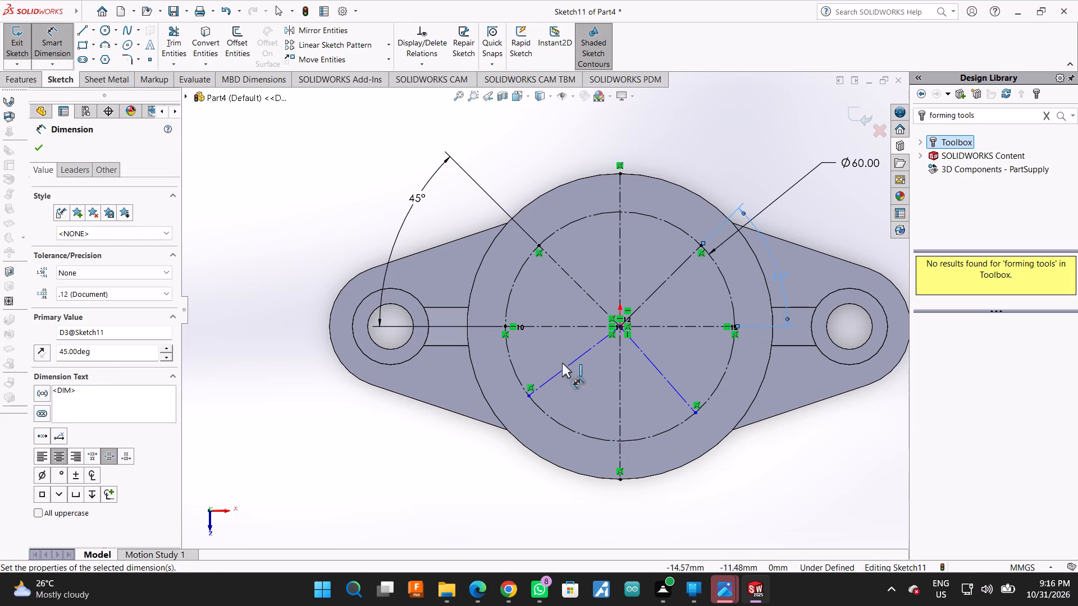
Dimension the lower-left radial construction line at 45° from the horizontal centreline.
click(563, 328)
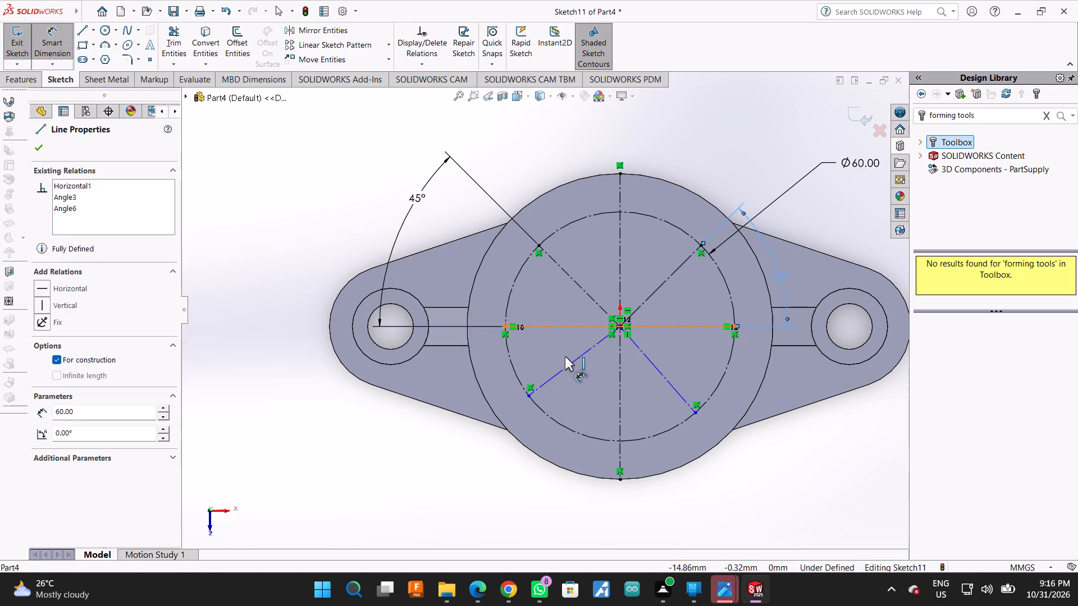
click(568, 363)
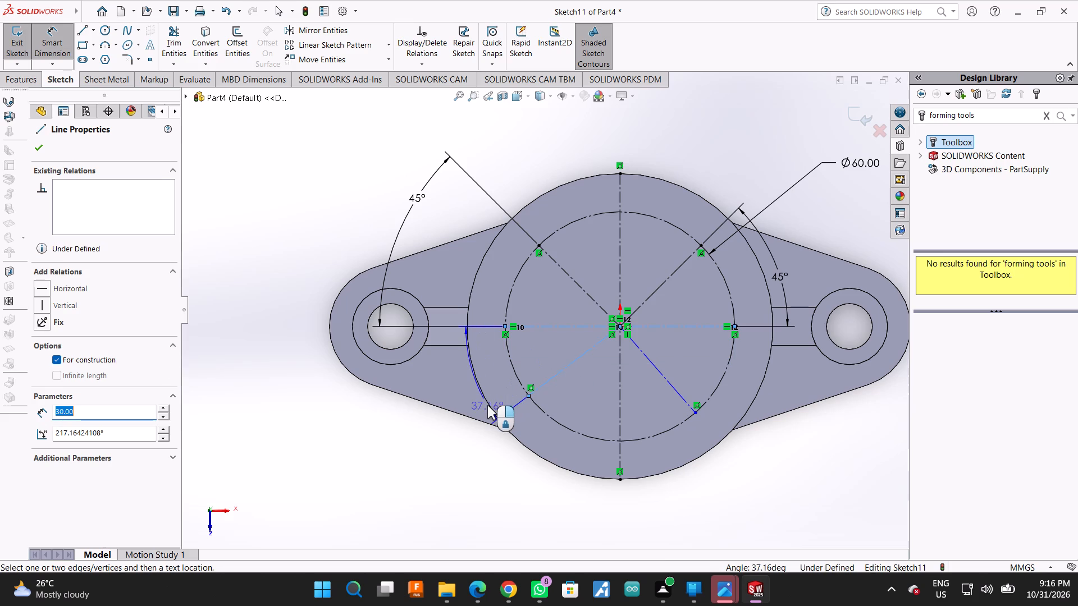
click(477, 383)
text(45)
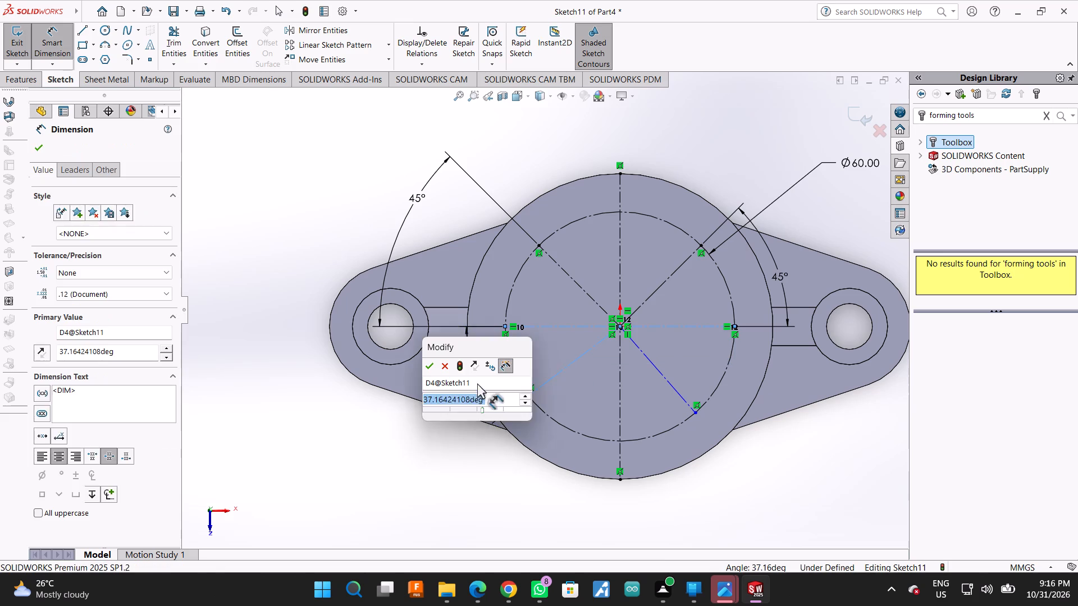
key(Return)
Dimension the lower-right radial construction line at 45° from the vertical centreline and finish dimensioning.
click(618, 417)
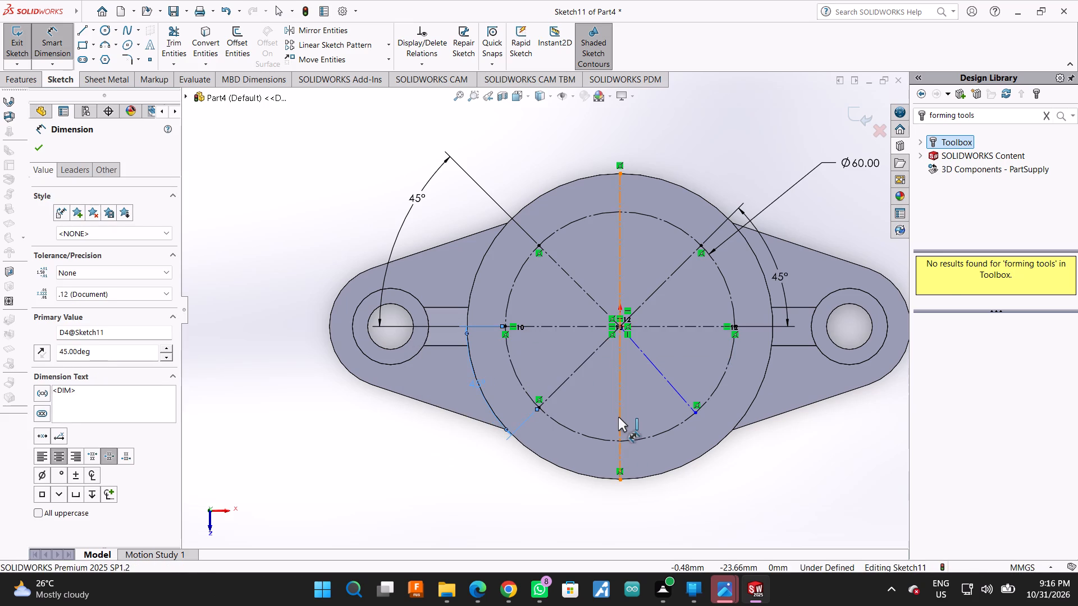
click(665, 378)
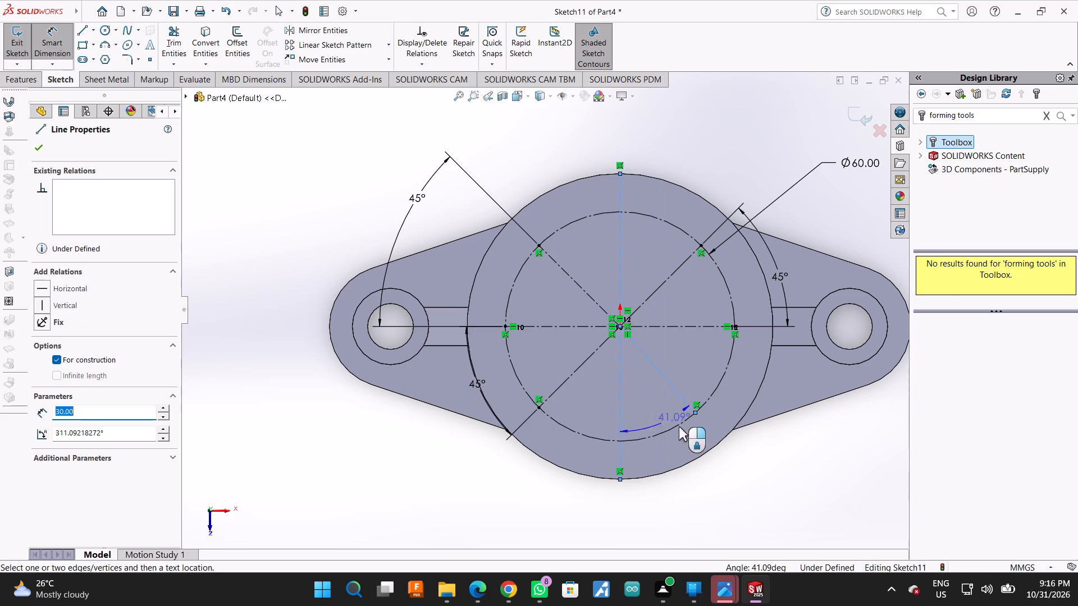
click(689, 475)
text(45)
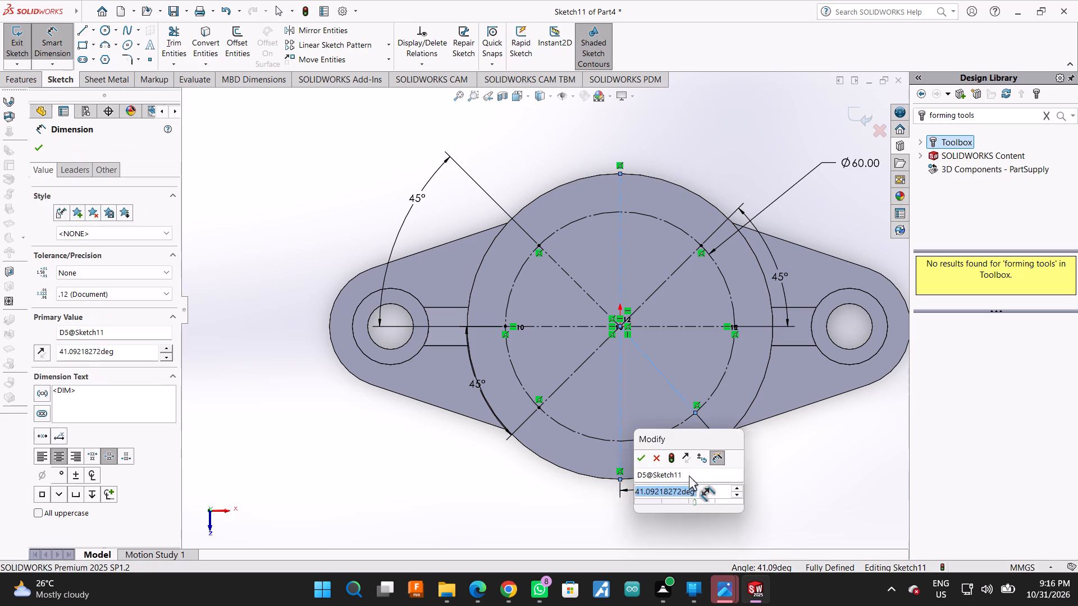
key(Return)
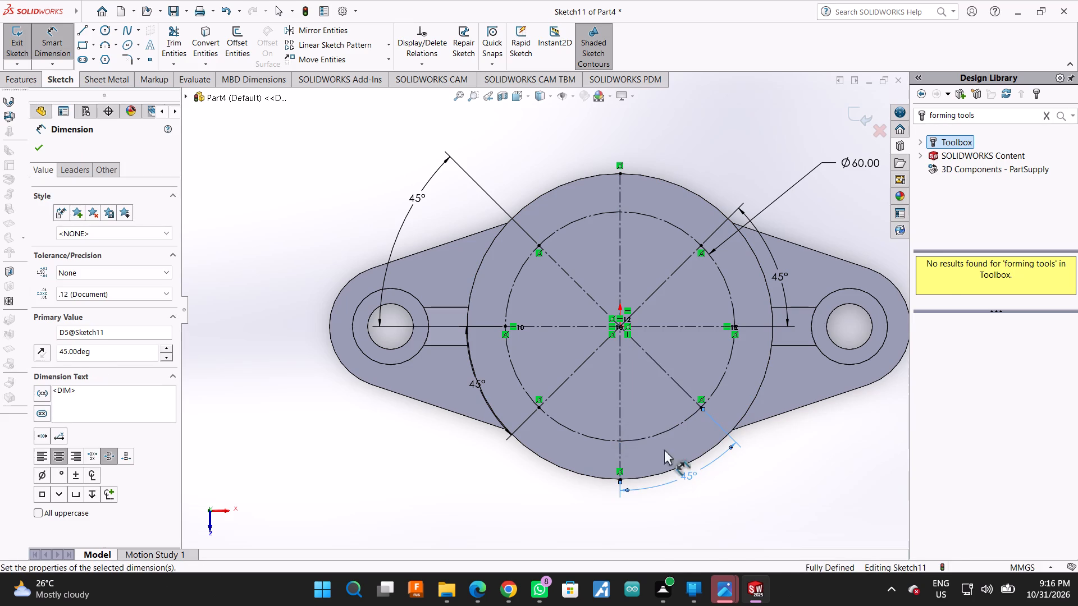
scroll(665, 367, down, 2)
click(34, 153)
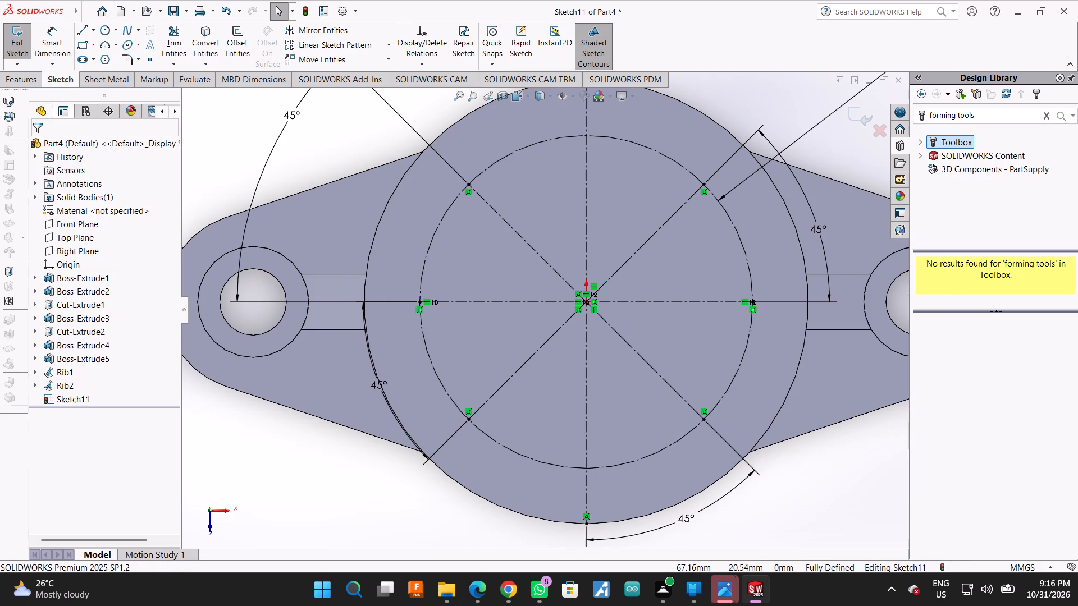
Sketch a circle of about 5 mm radius centred on the outer end of the upper-right radial construction line.
click(102, 28)
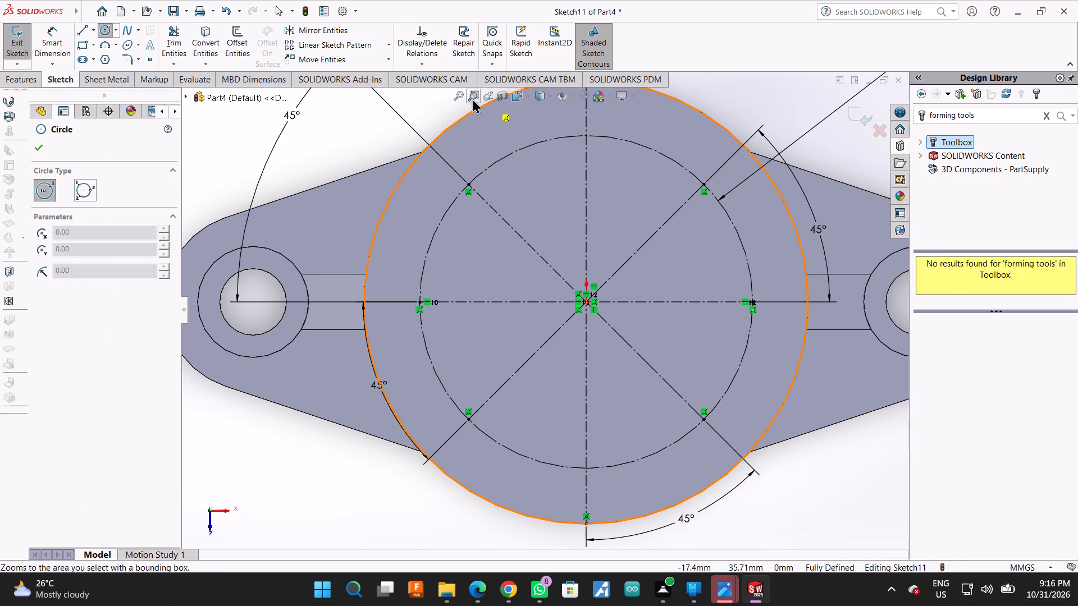
click(705, 186)
click(707, 212)
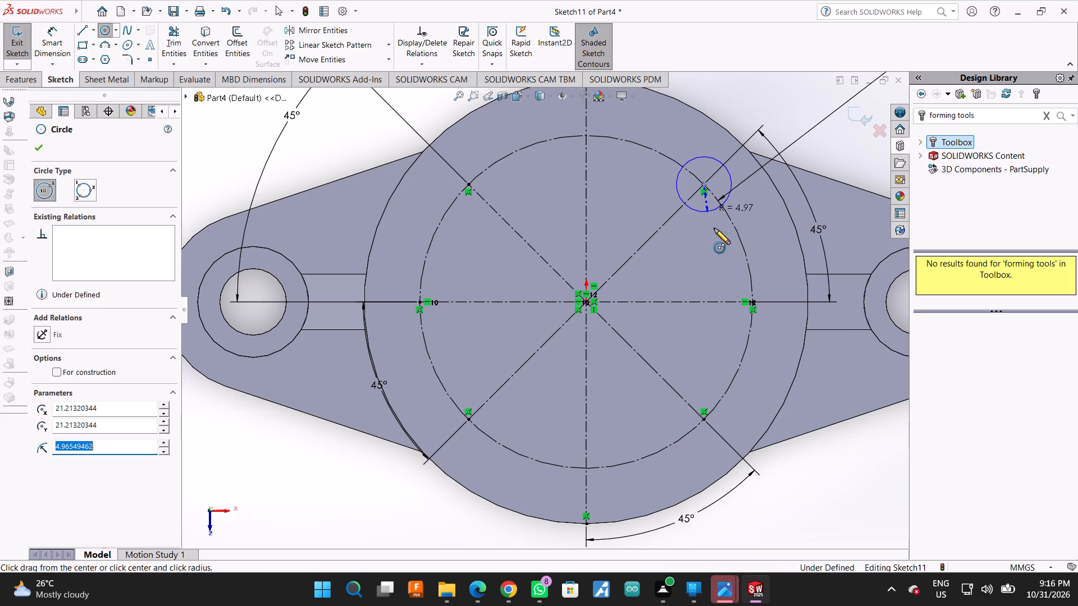
click(44, 153)
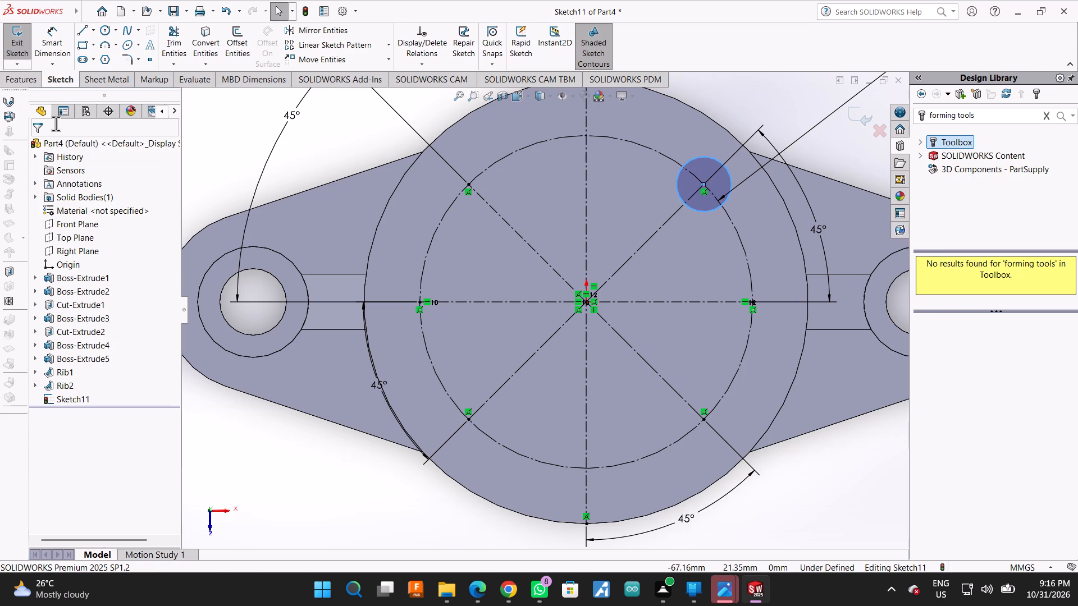
Dimension the diameter of the circle on the upper-right radial line as 12 mm.
click(61, 38)
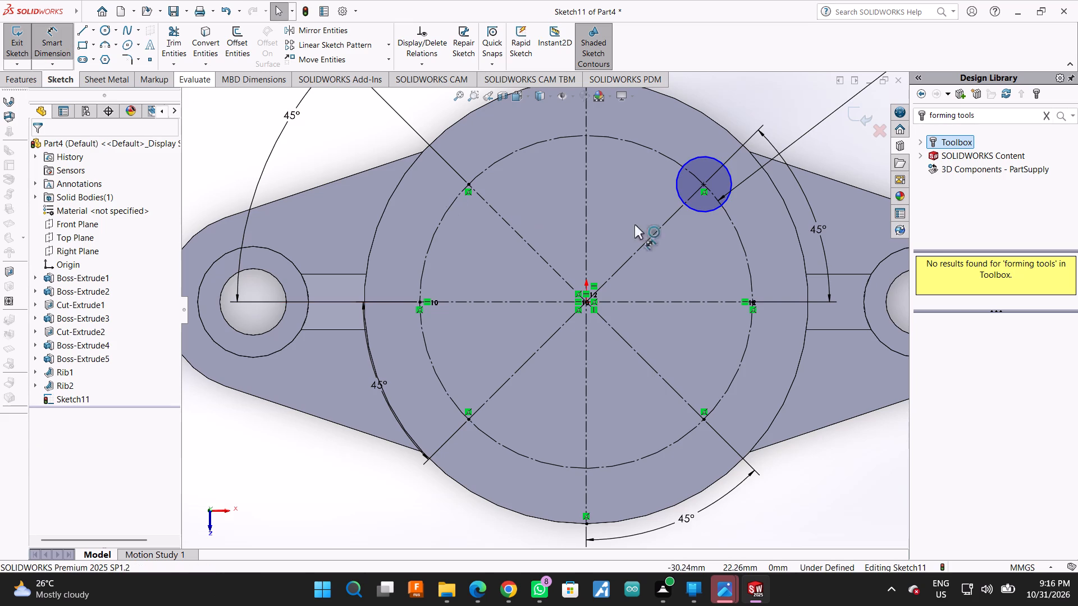
click(710, 159)
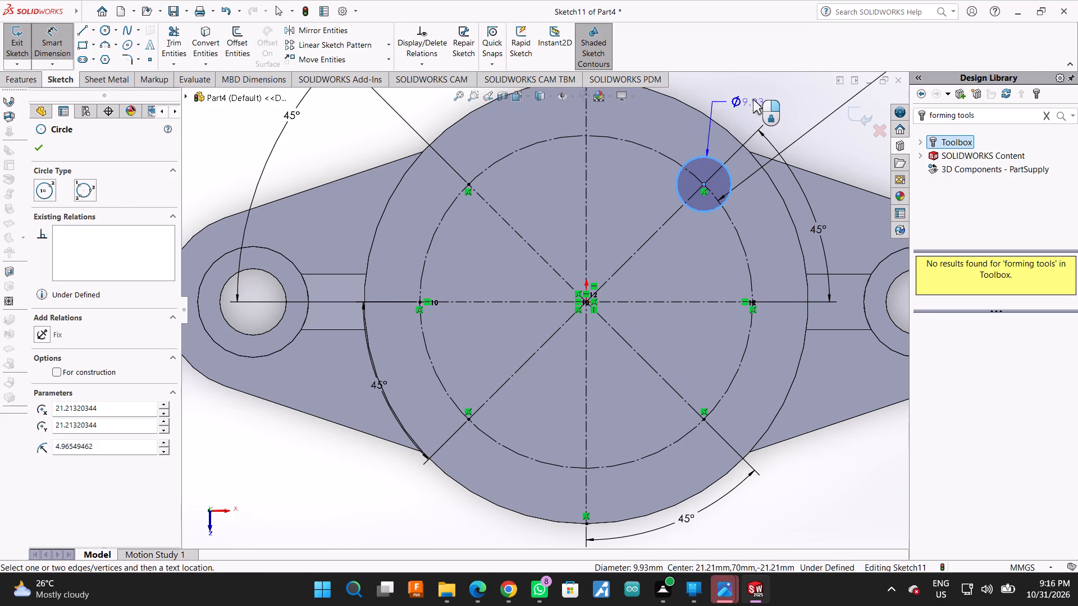
click(766, 95)
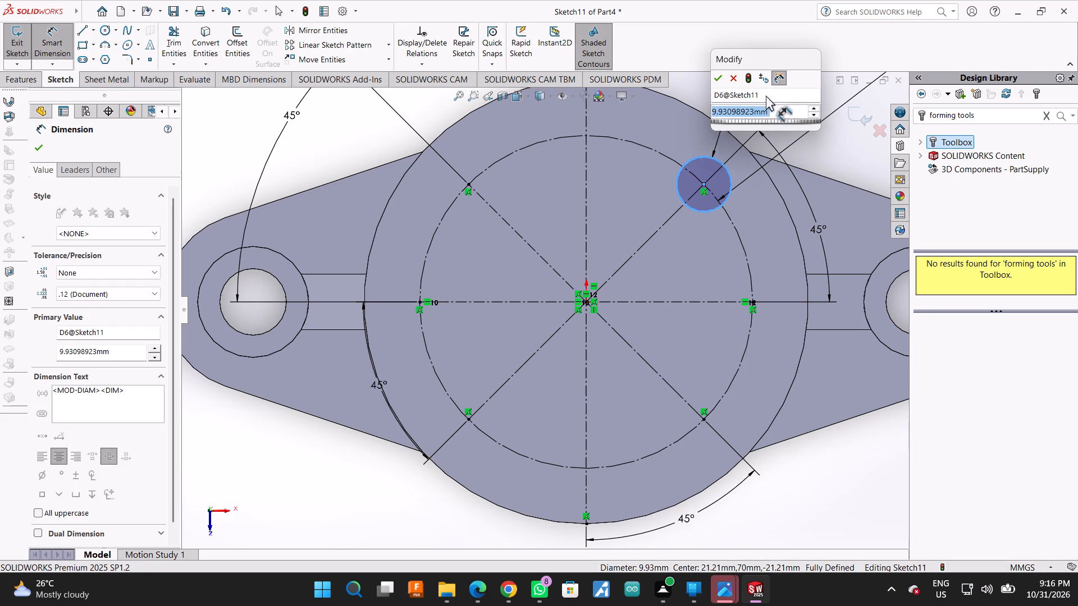
text(12)
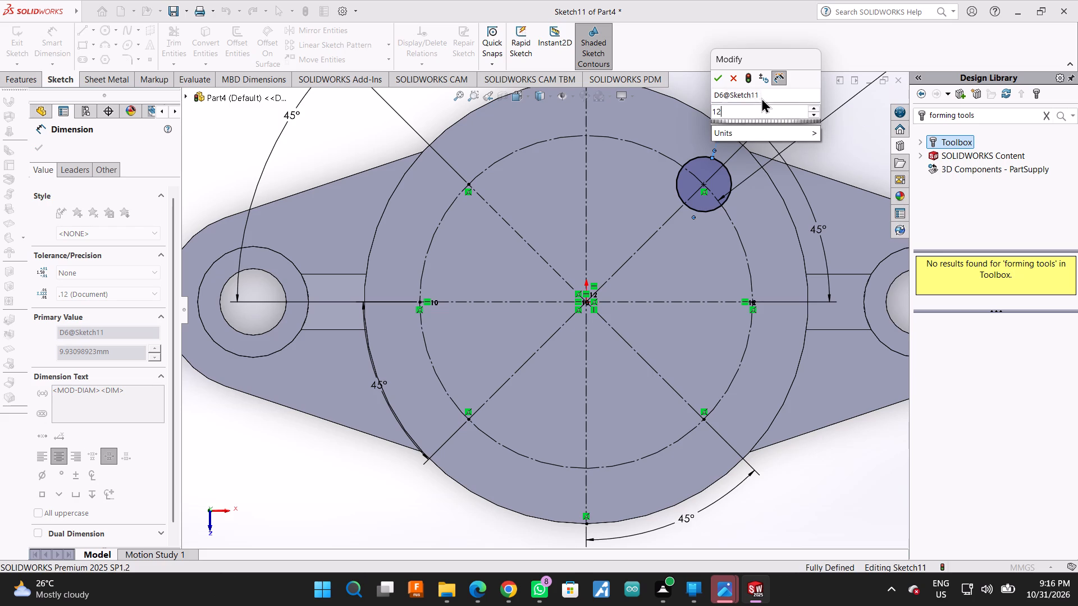
key(Return)
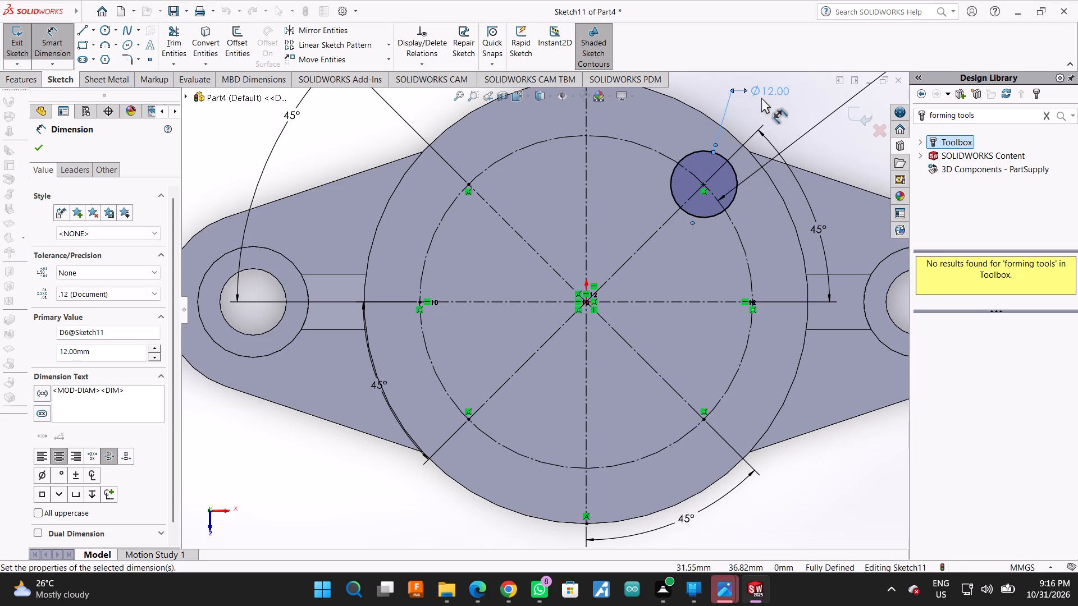
click(39, 146)
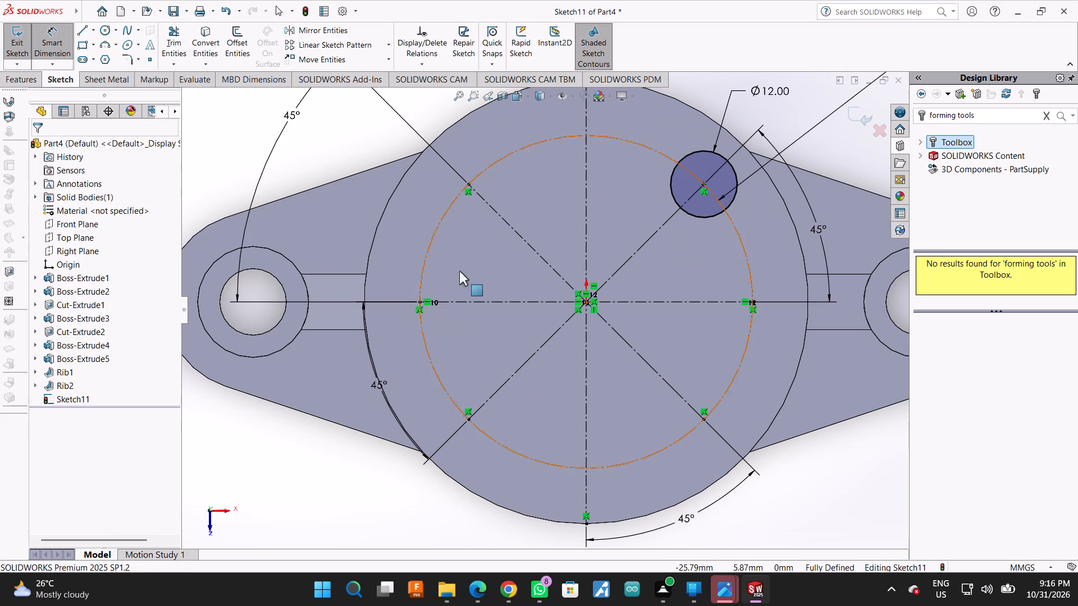
Sketch a circle of about 5.7 mm radius centred on the outer end of the lower-right radial construction line.
scroll(587, 283, up, 2)
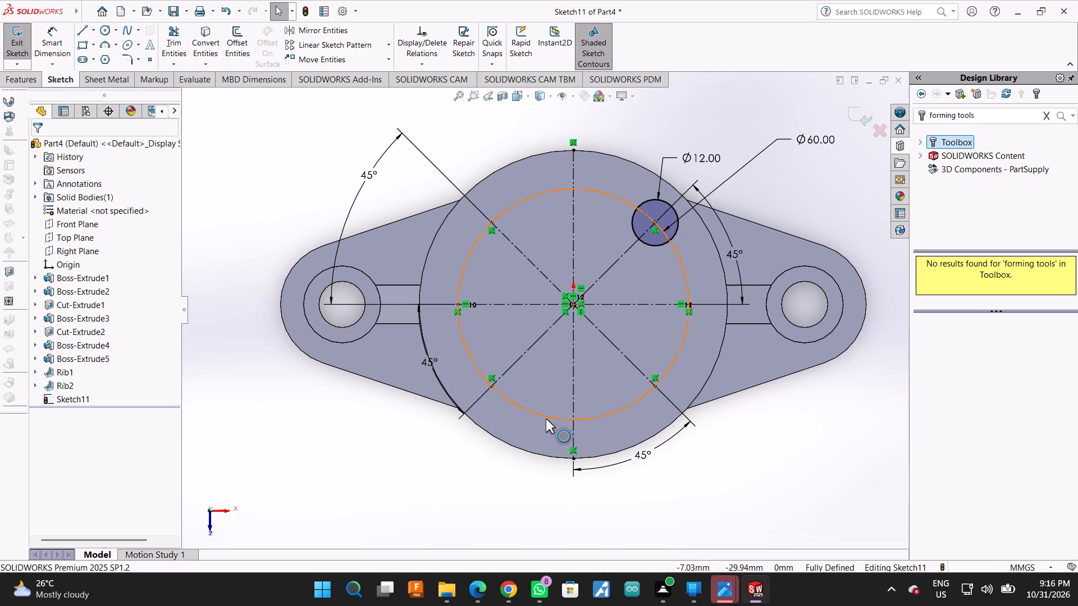
click(106, 28)
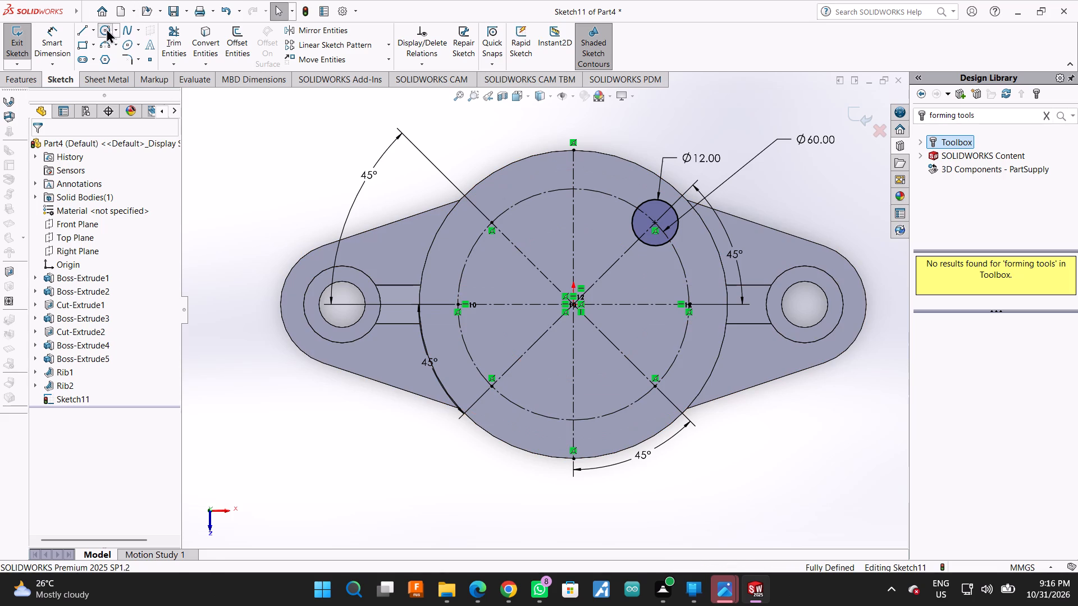
click(654, 386)
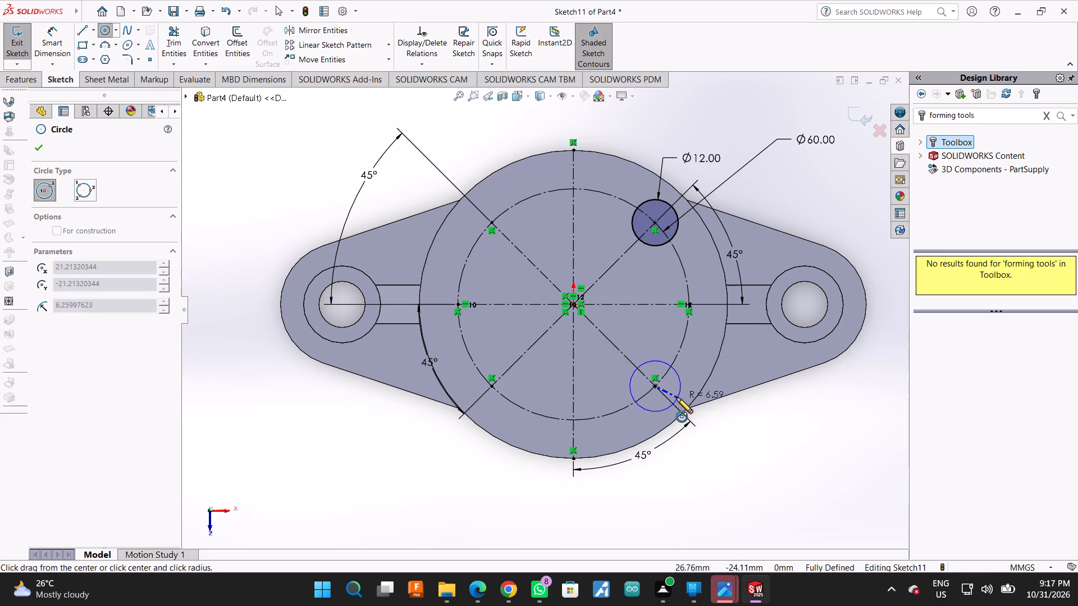
click(674, 397)
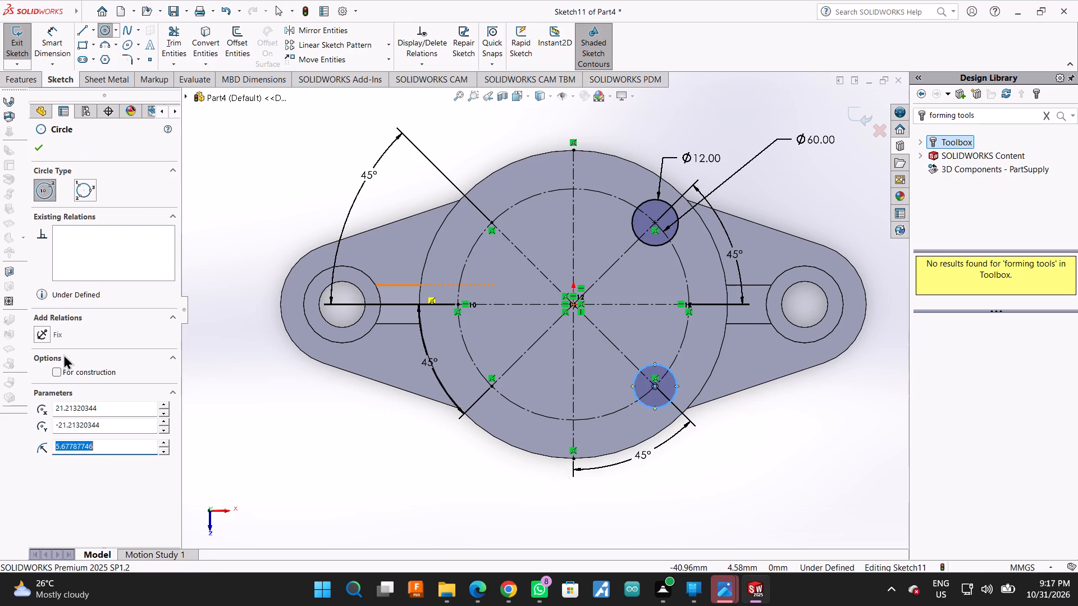
Dimension the diameter of the circle on the lower-right radial line as 12 mm.
click(51, 30)
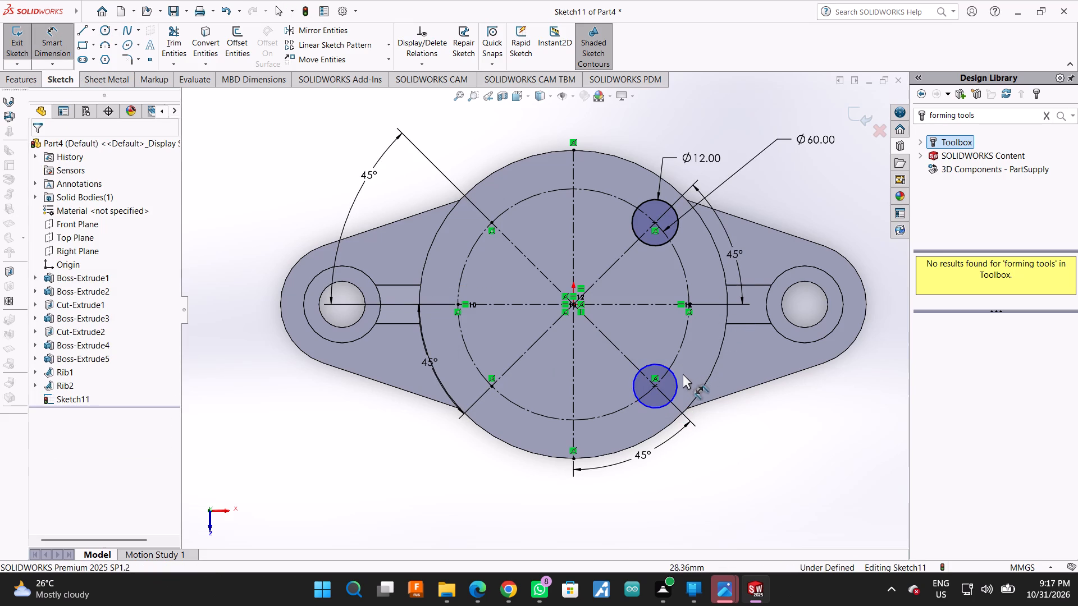
click(674, 379)
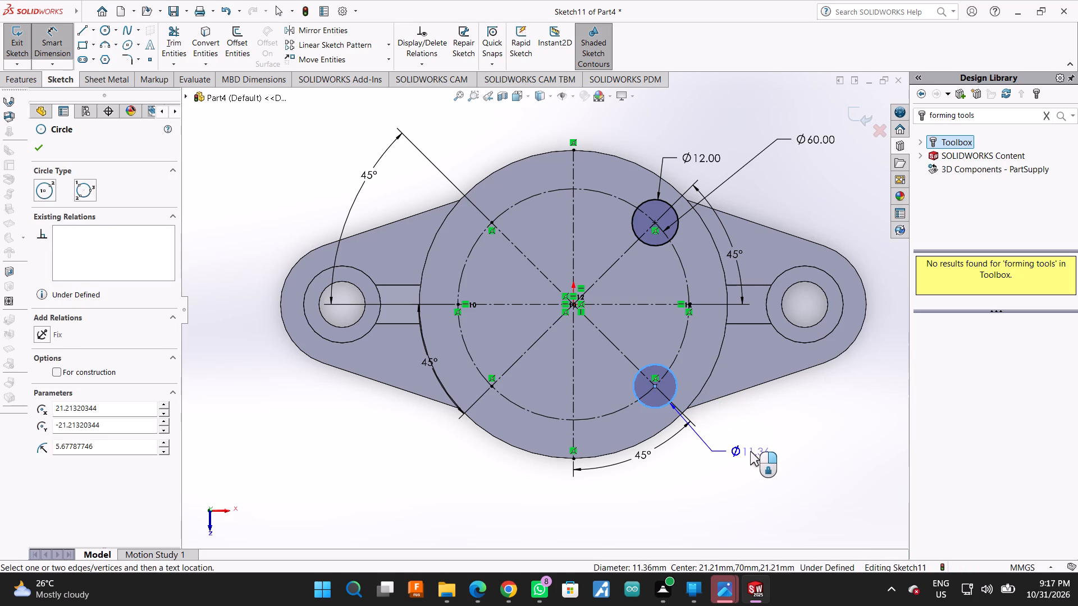
click(750, 451)
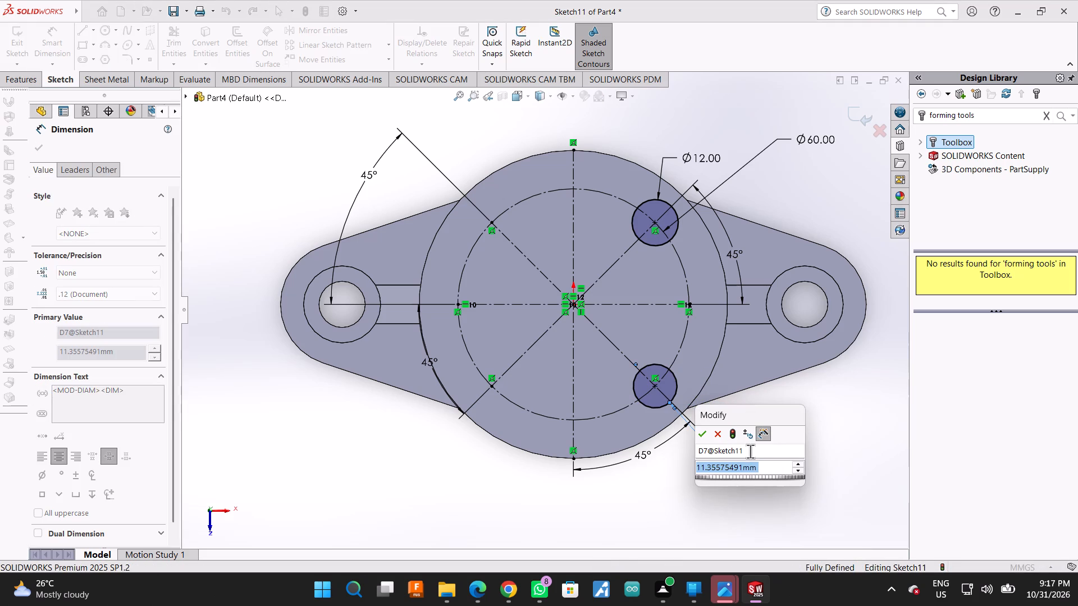
text(12)
key(Return)
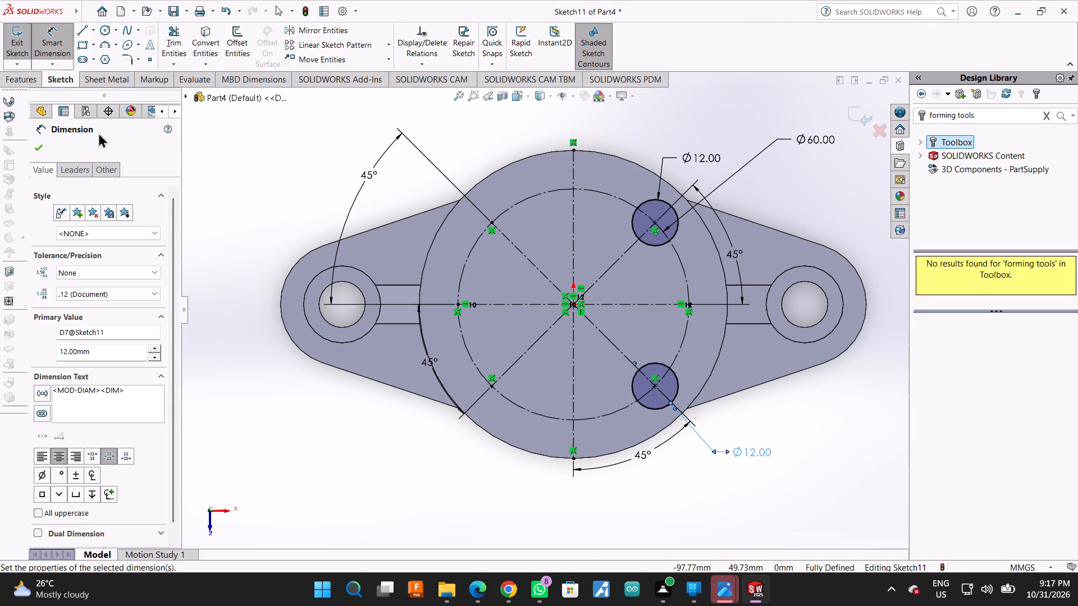
click(34, 157)
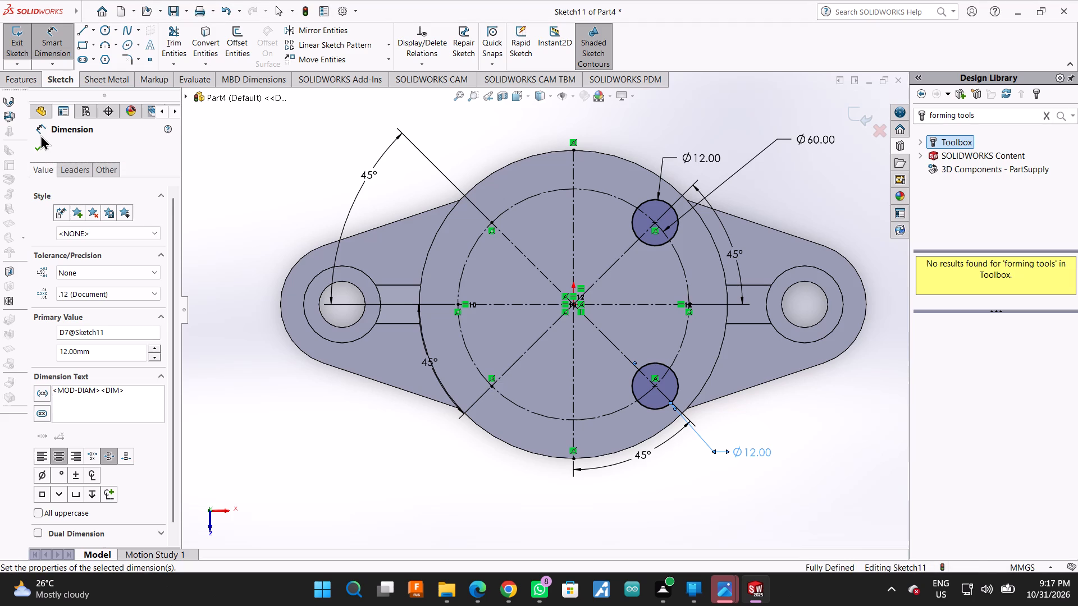
Sketch a circle of about 6.3 mm radius centred on the outer end of the lower-left radial construction line.
click(40, 140)
click(111, 34)
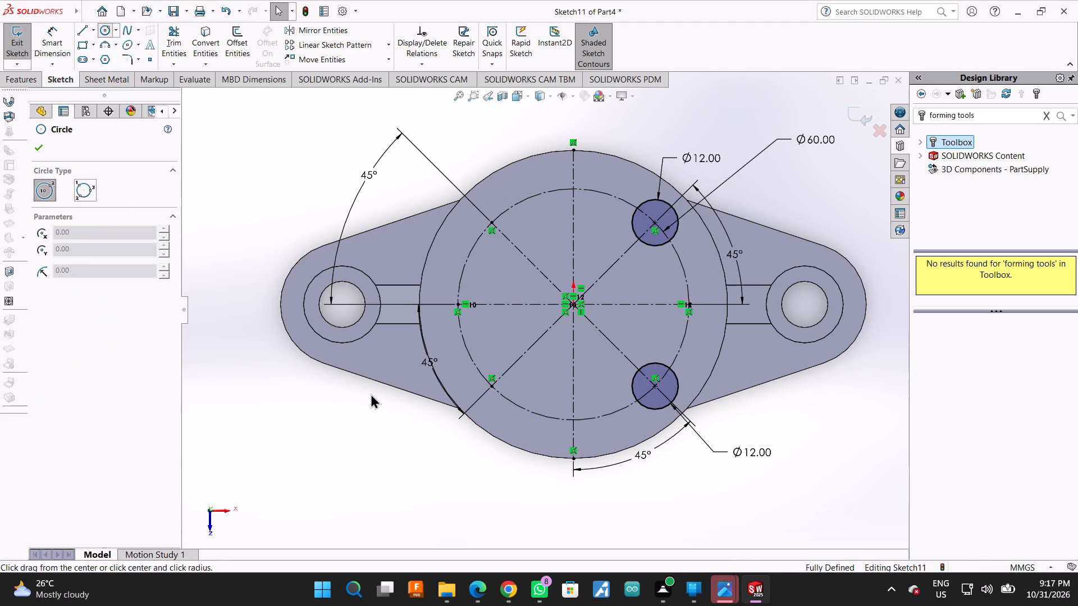
click(495, 385)
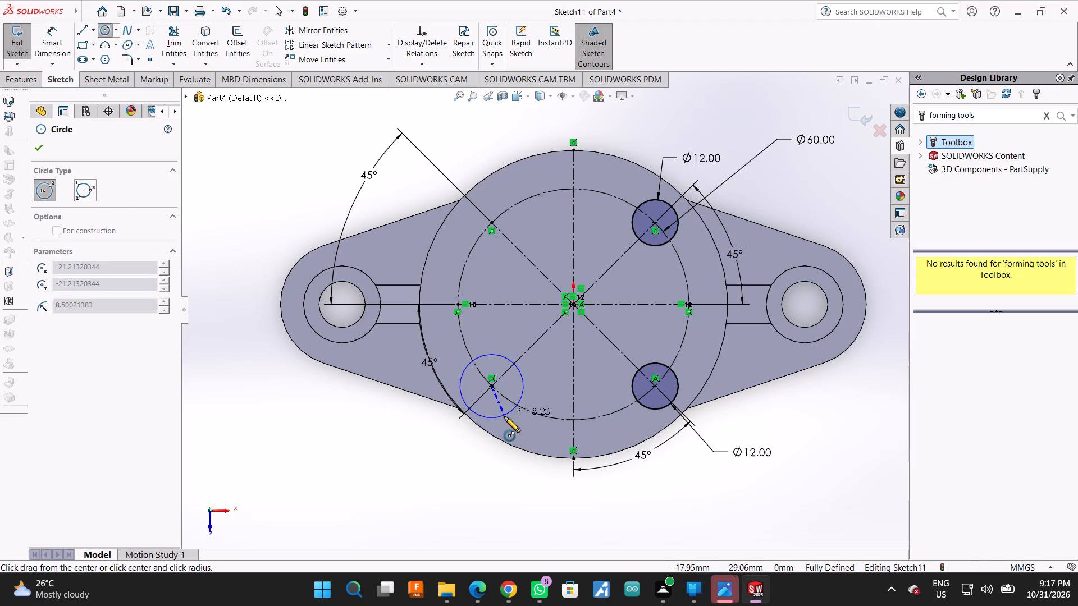
click(496, 410)
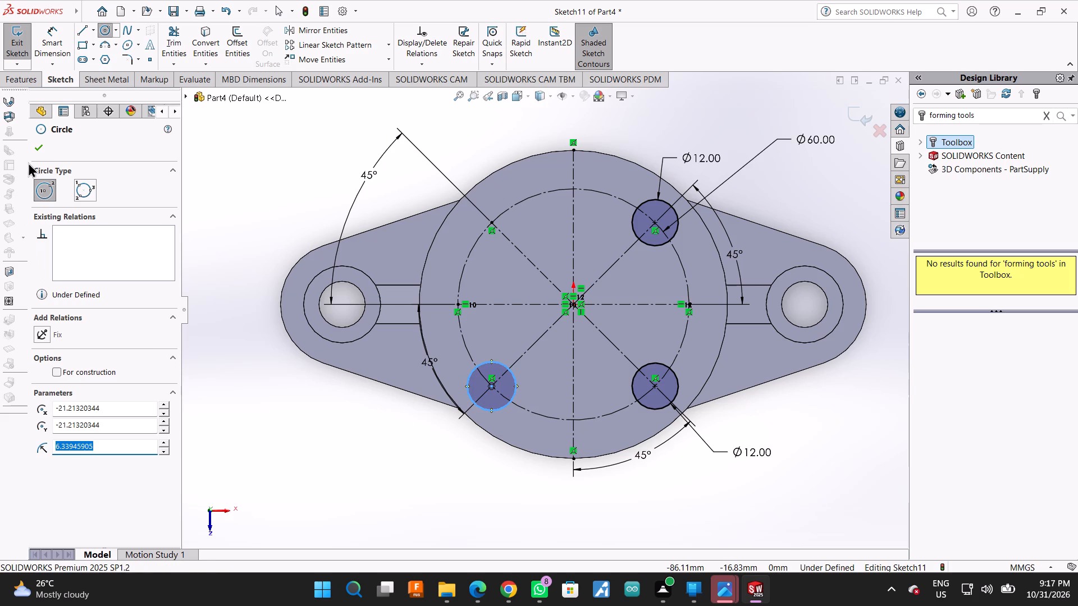
click(33, 153)
Dimension the diameter of the circle on the lower-left radial line as 12 mm.
click(48, 35)
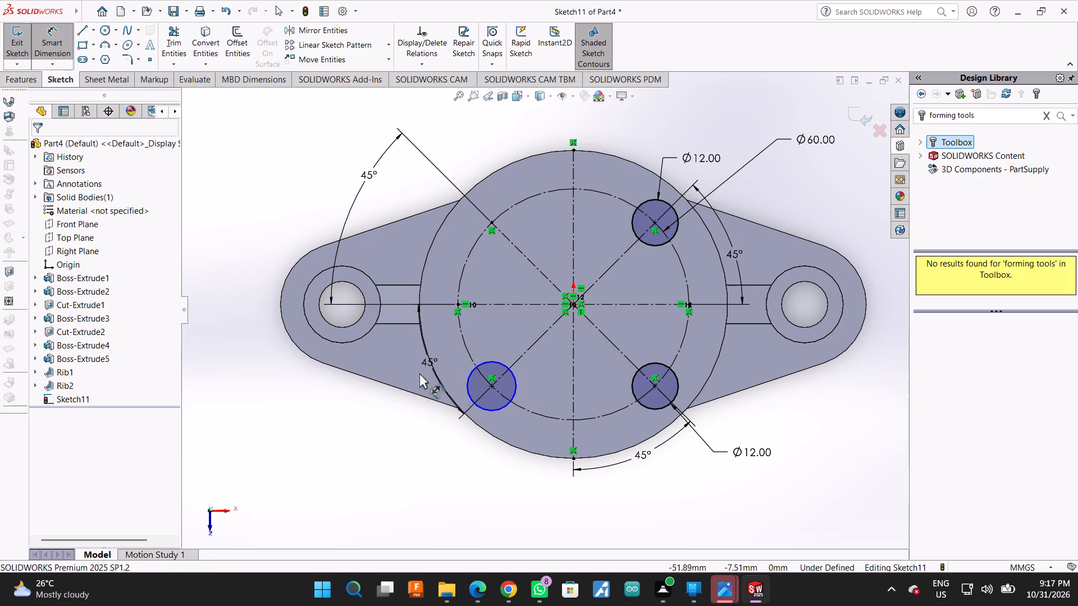
click(487, 408)
click(433, 474)
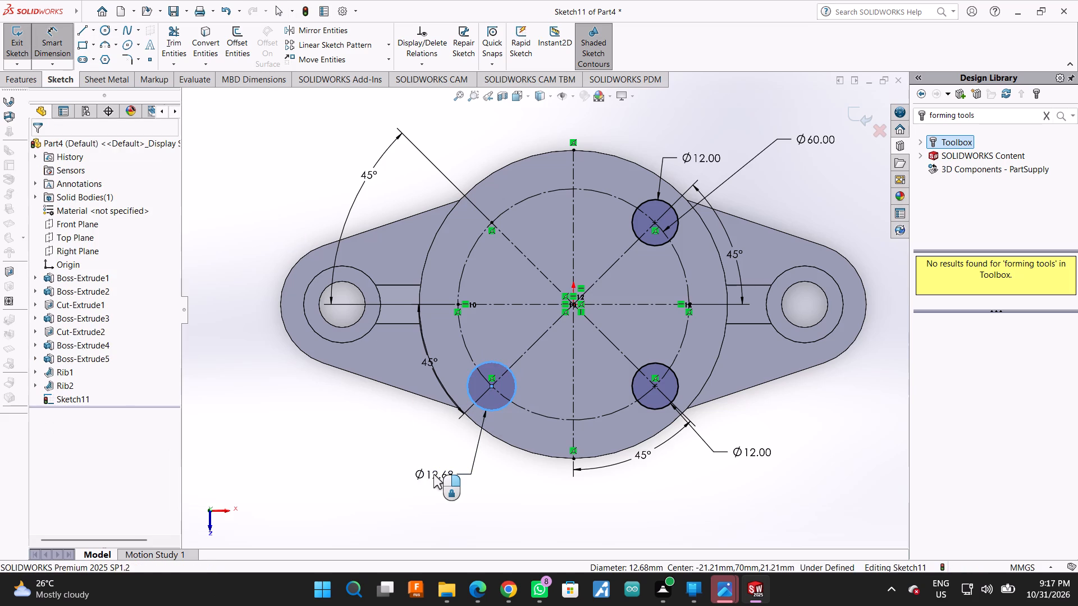
text(12)
key(Return)
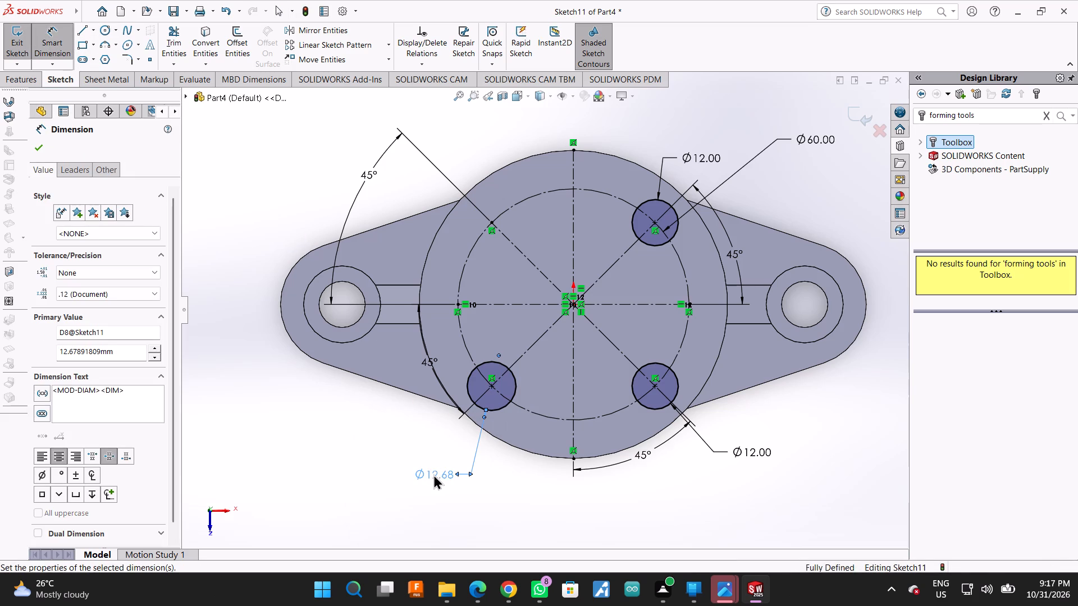
click(33, 148)
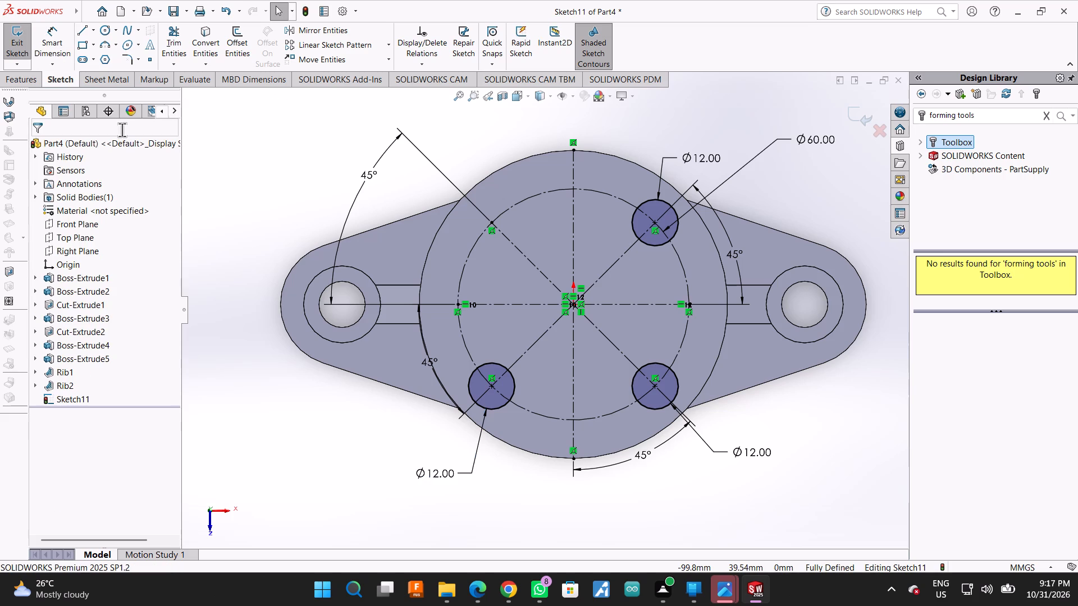
Sketch a circle of about 7.2 mm radius centred where the upper-left radial construction line meets the 60 mm construction circle.
click(103, 31)
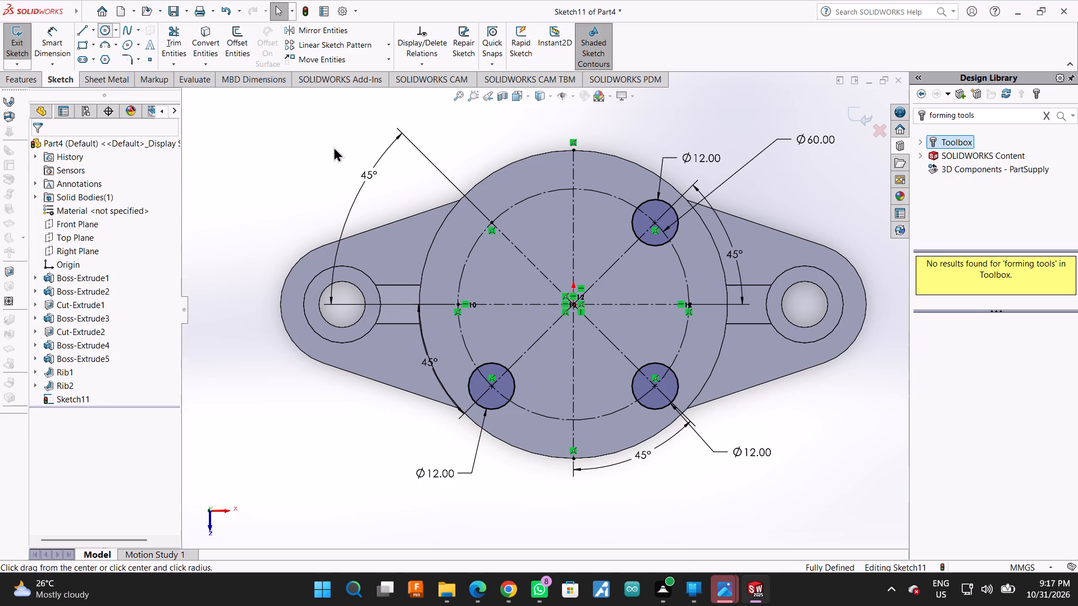
click(493, 223)
click(503, 248)
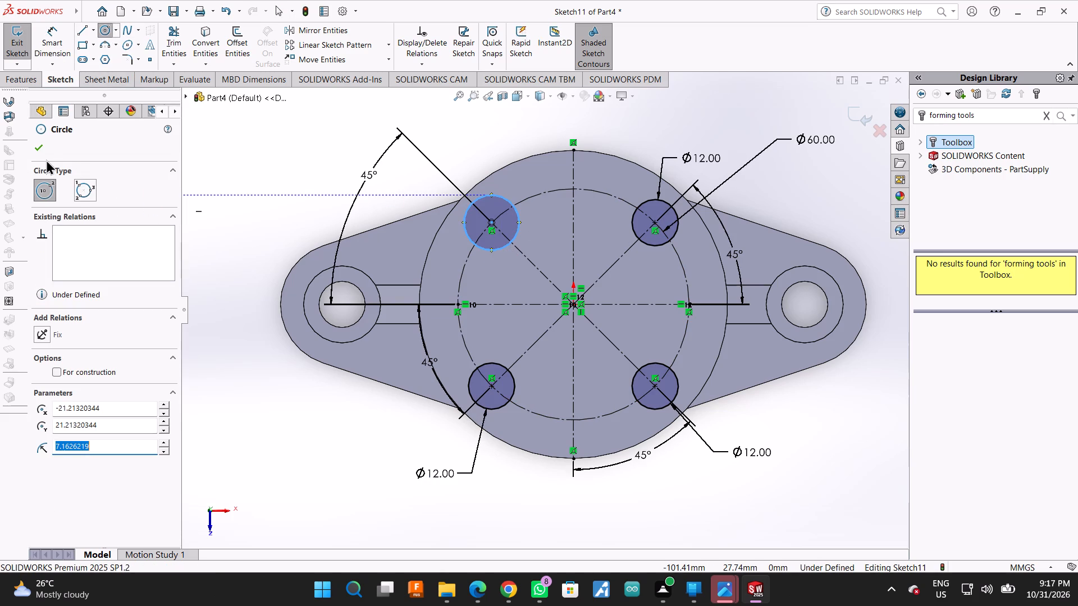
click(38, 148)
Dimension the diameter of the circle on the upper-left radial line as 12 mm.
click(44, 42)
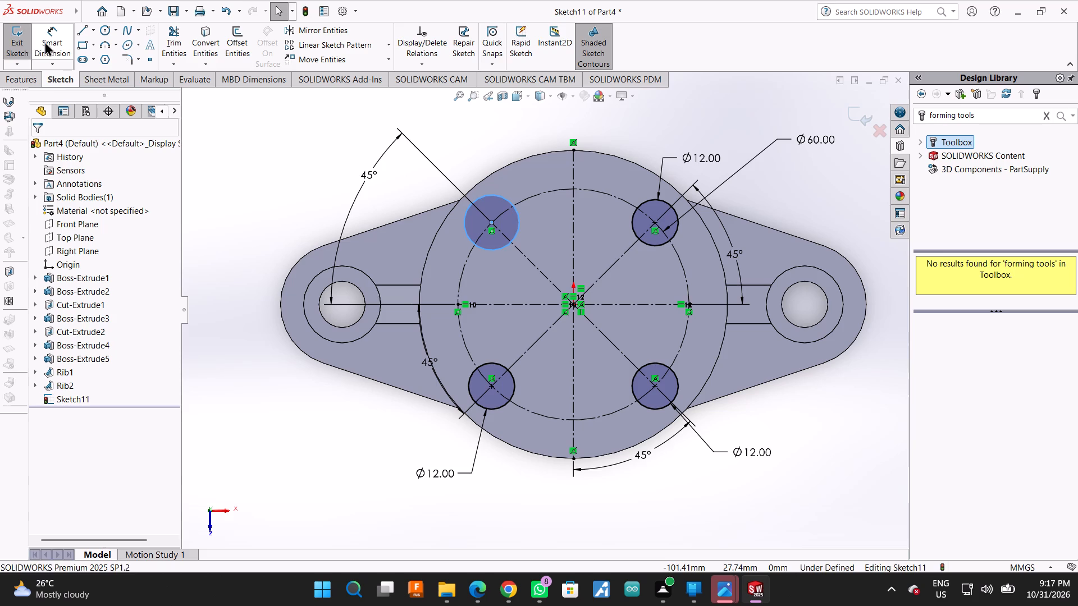
click(483, 195)
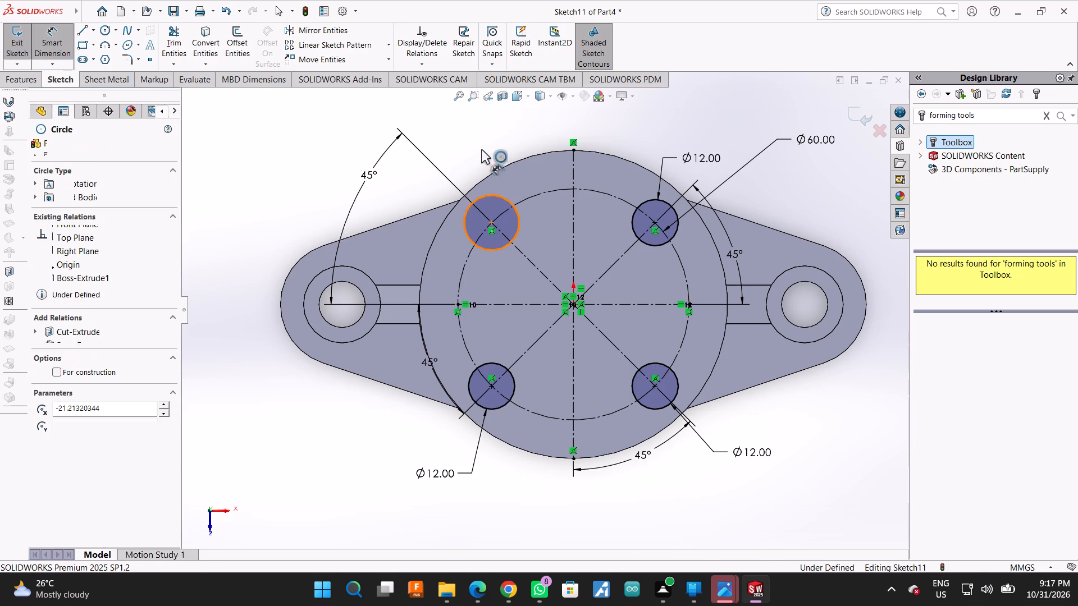
click(481, 149)
key(1)
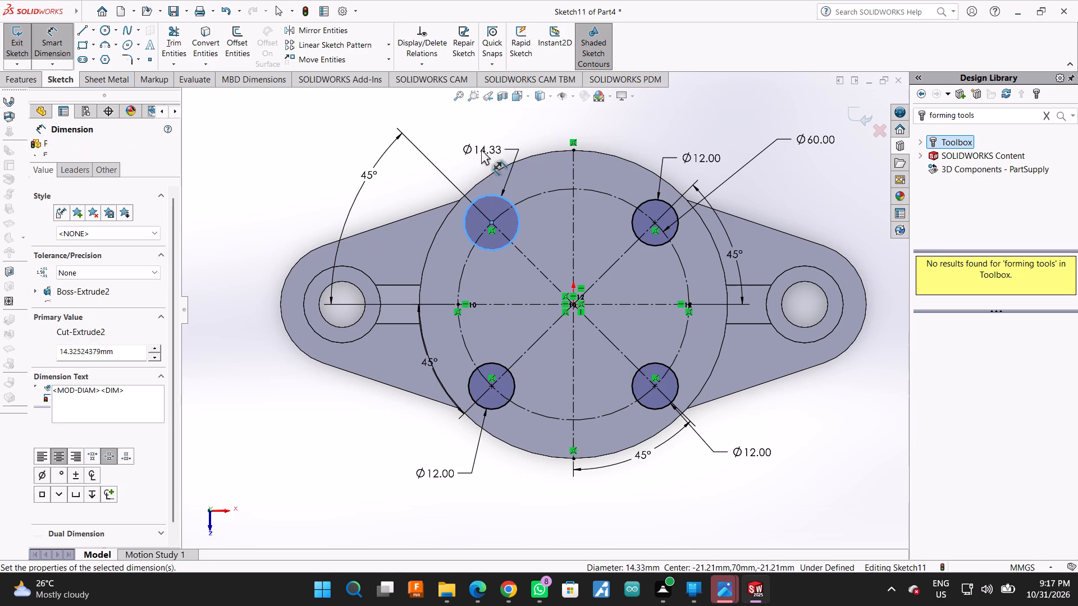
key(2)
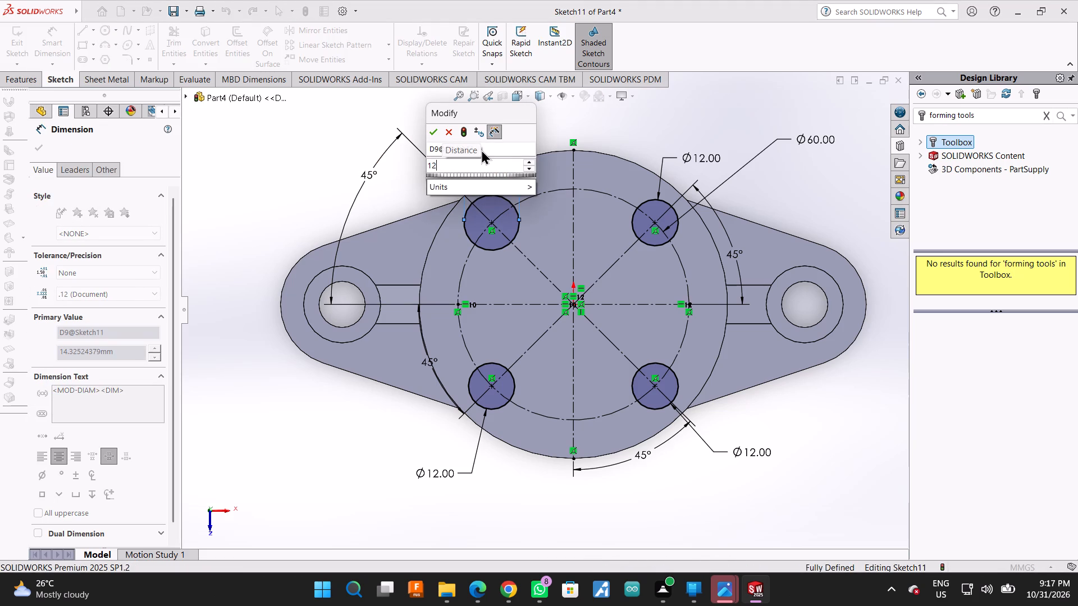
key(Return)
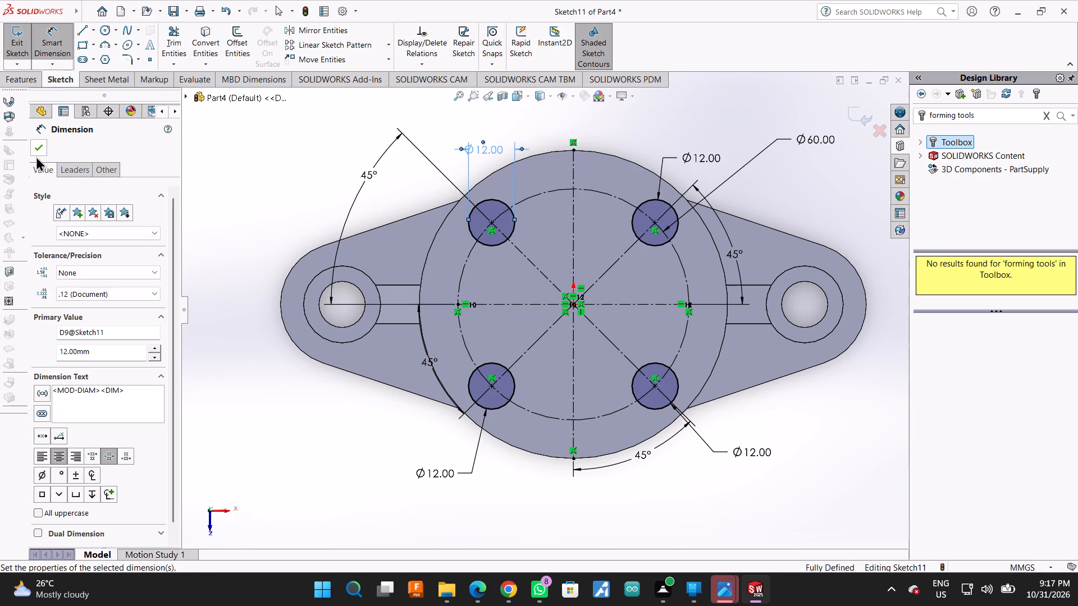
click(36, 156)
click(38, 148)
Cut-extrude the four 12 mm circles into the top disc with a blind depth of 16 mm.
scroll(348, 290, up, 1)
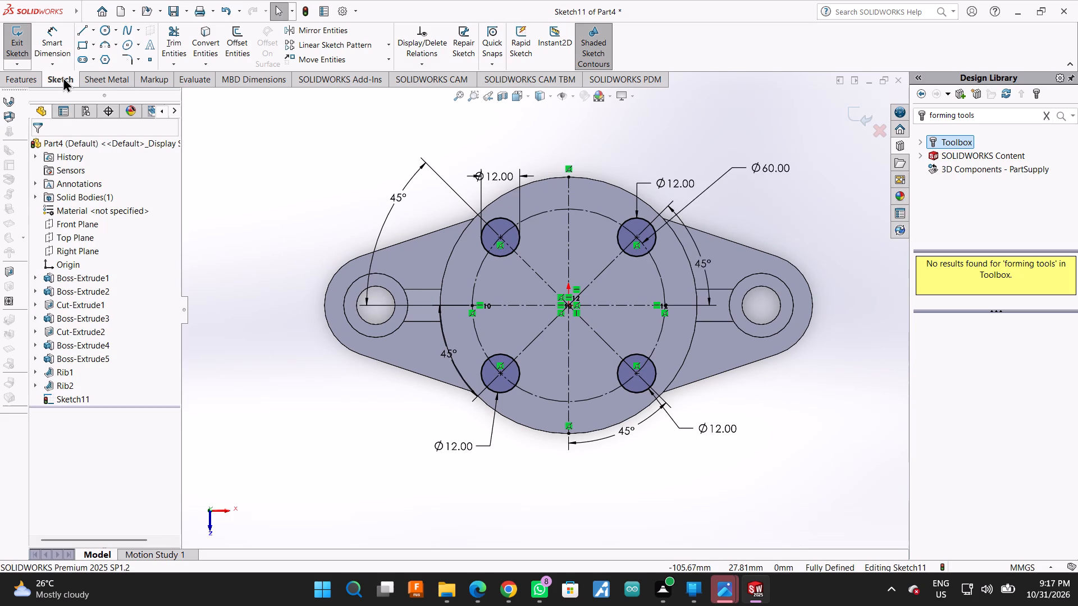
click(13, 77)
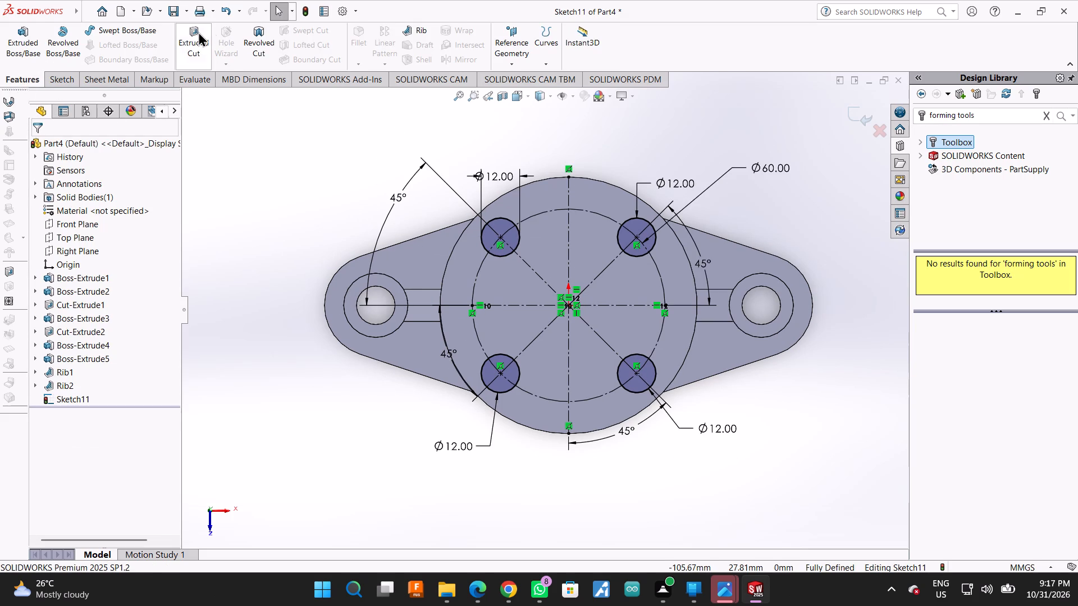
click(193, 33)
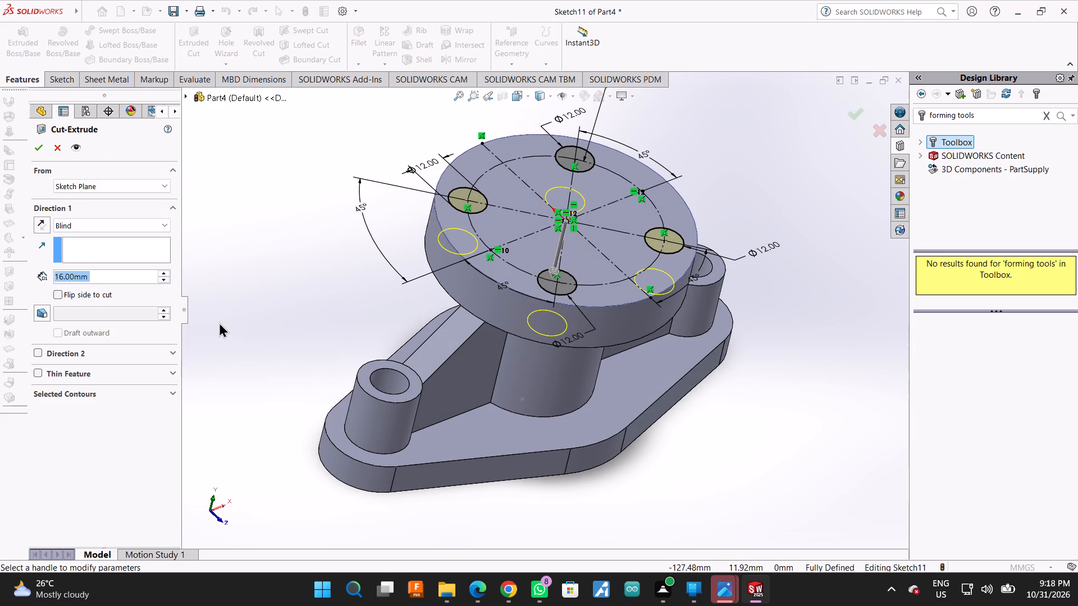
click(35, 145)
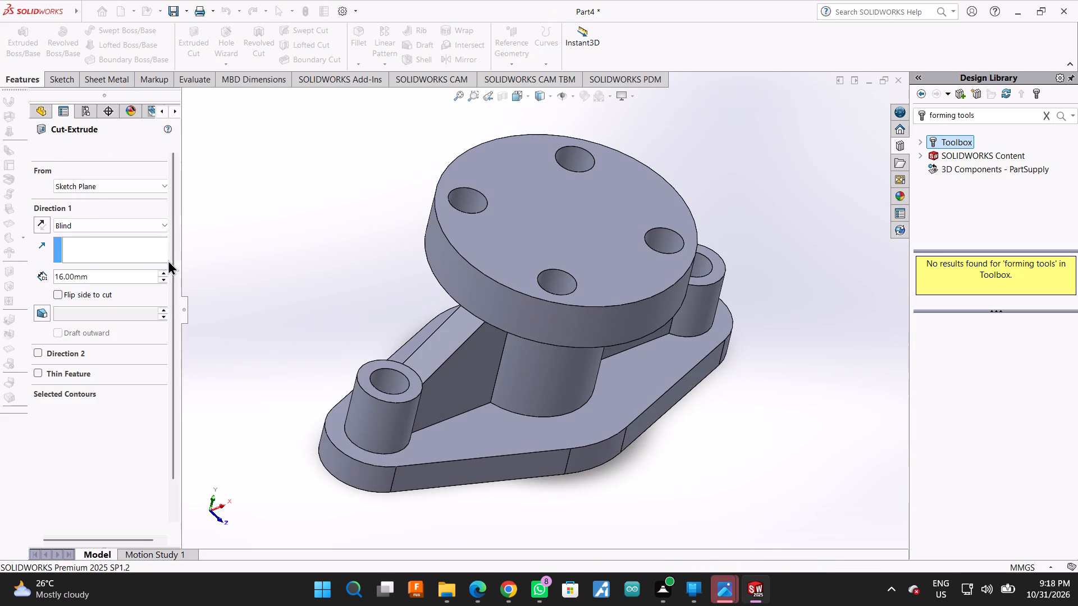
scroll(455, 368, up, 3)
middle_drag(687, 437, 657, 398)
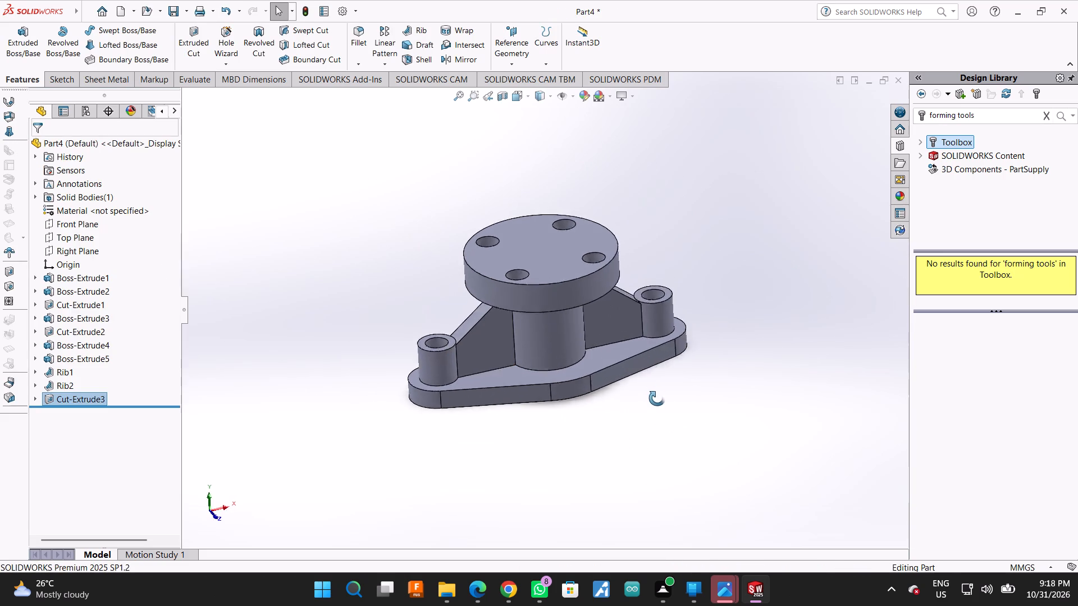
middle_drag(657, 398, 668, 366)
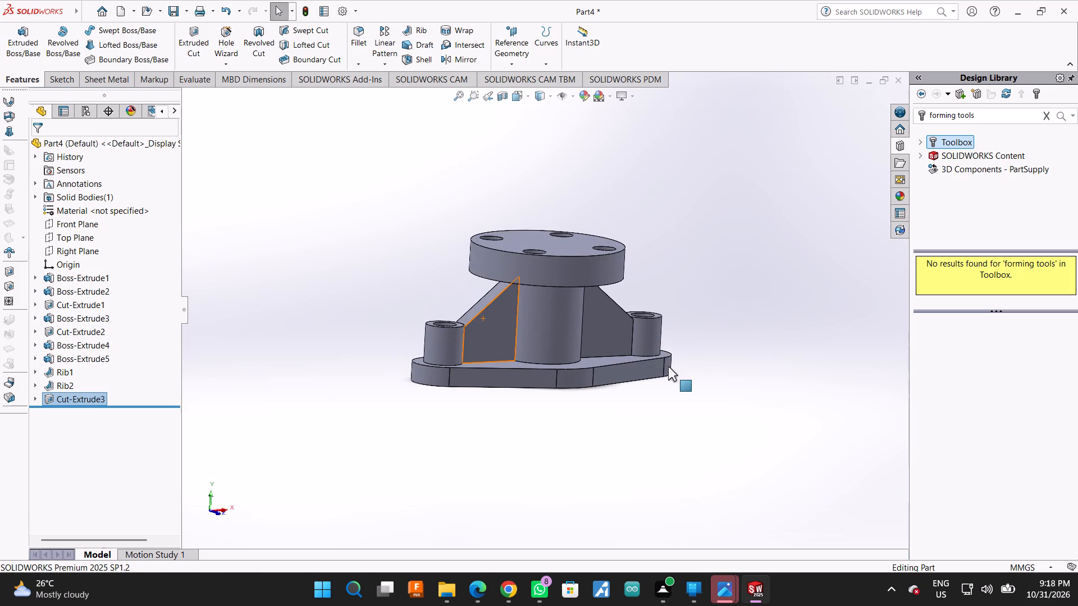
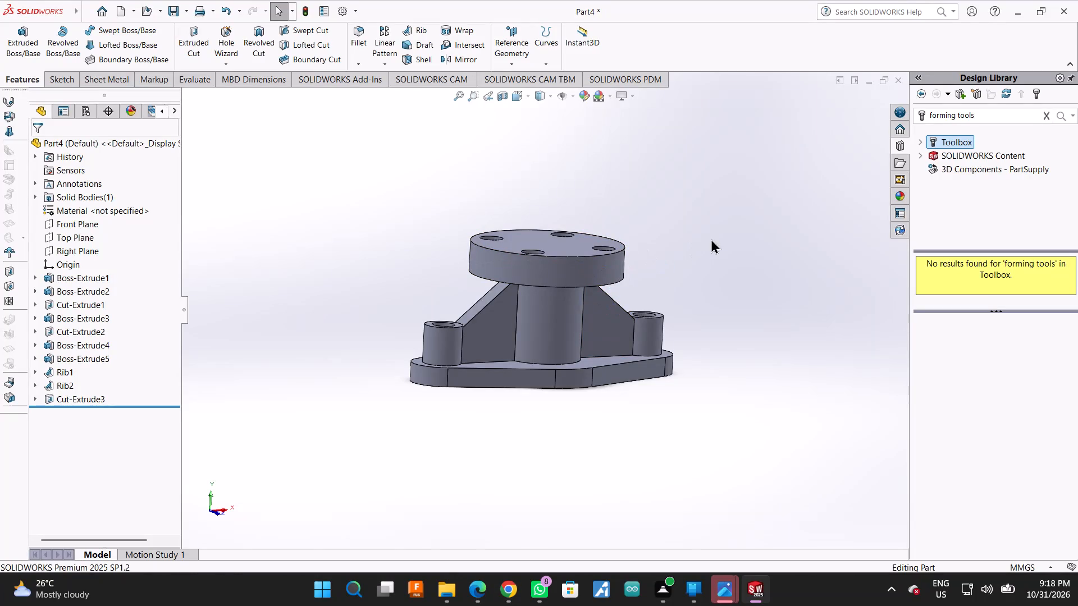
Examine the part and the four holes in its top disc from several angles.
click(748, 287)
drag(750, 273, 718, 312)
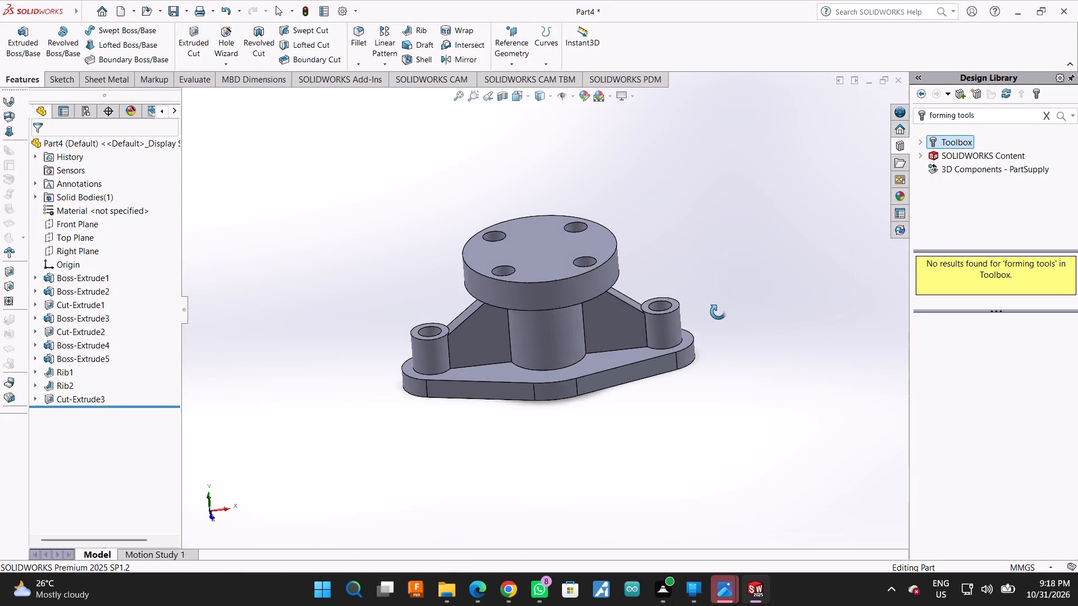
drag(718, 312, 772, 233)
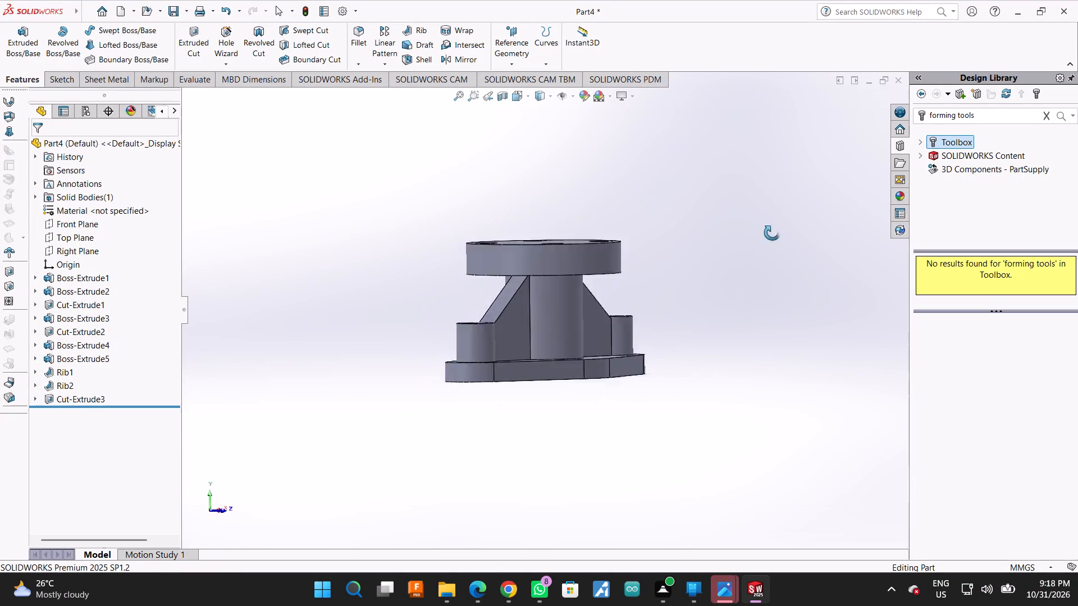
drag(772, 233, 654, 328)
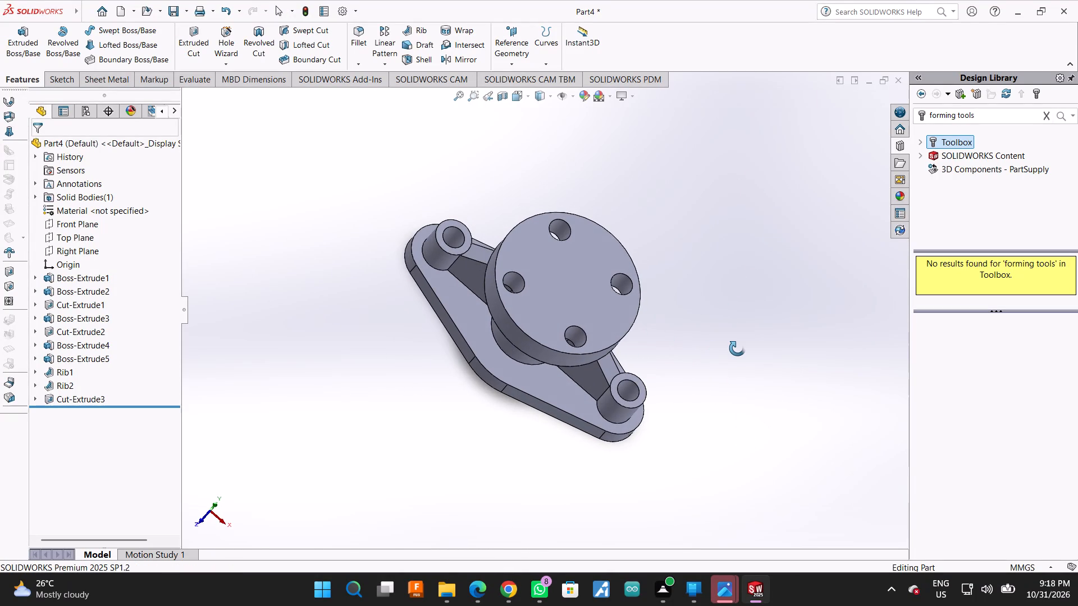
drag(731, 353, 703, 388)
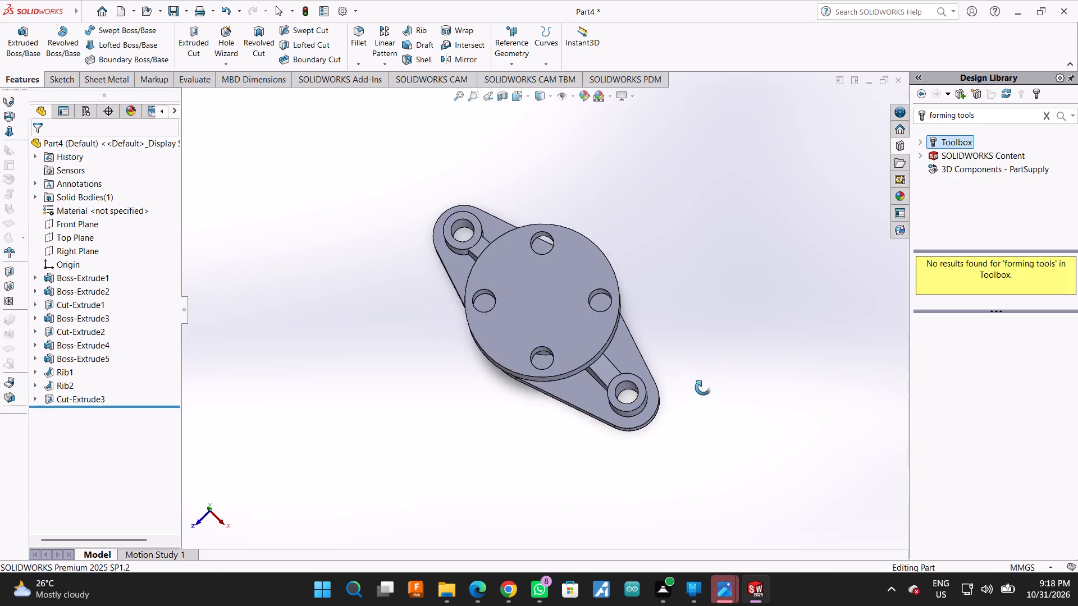
drag(703, 388, 715, 348)
key(Escape)
key(Escape)
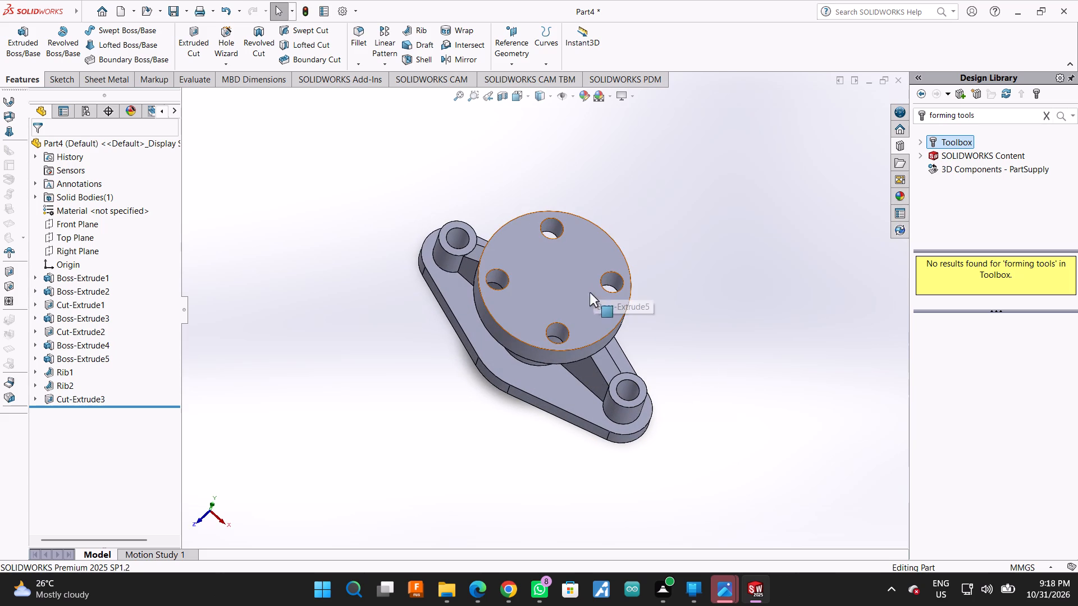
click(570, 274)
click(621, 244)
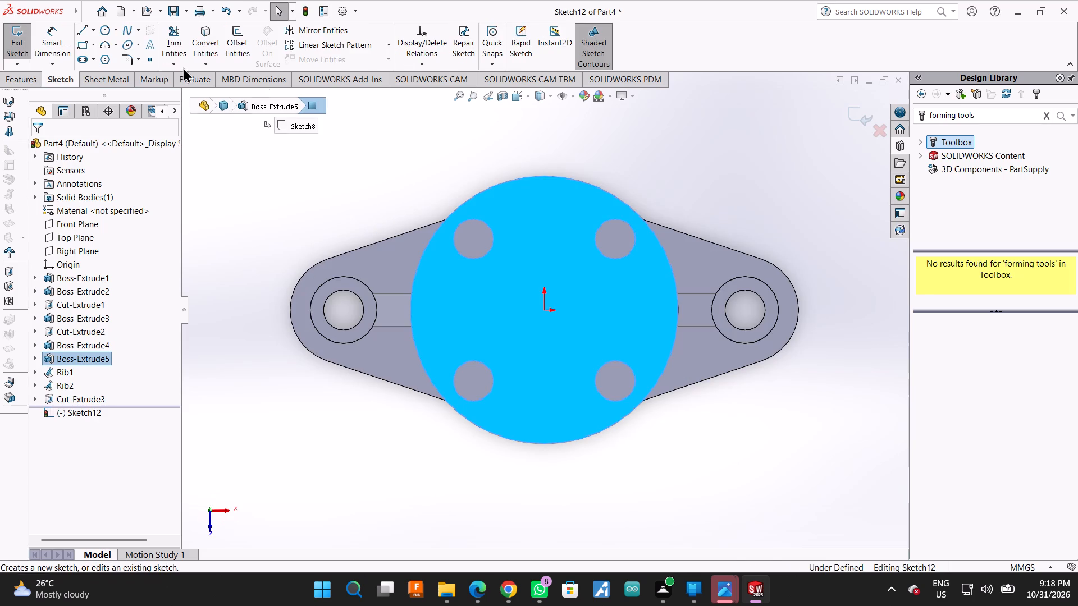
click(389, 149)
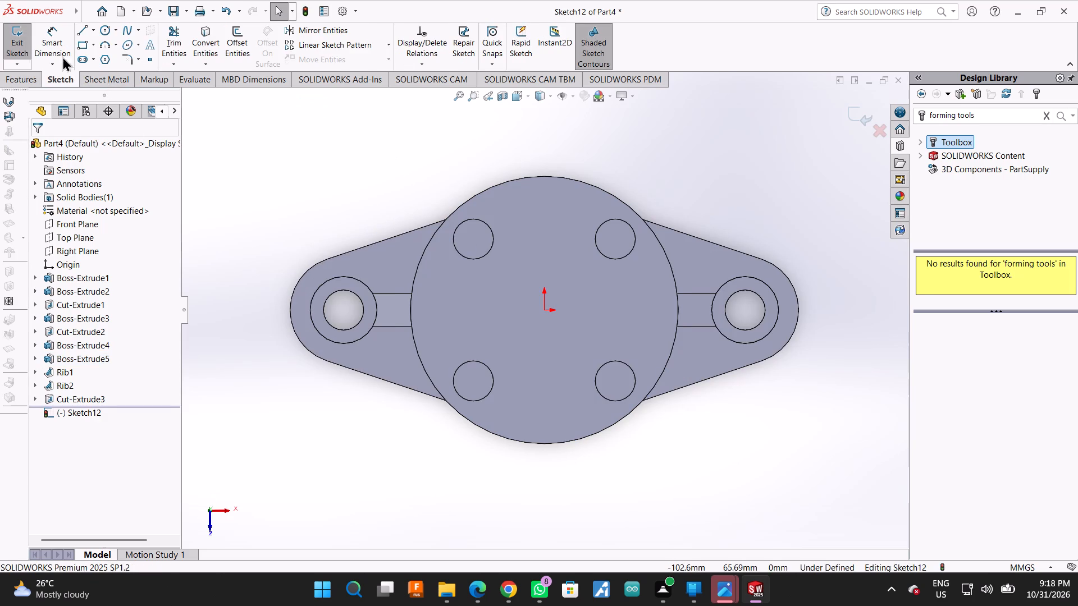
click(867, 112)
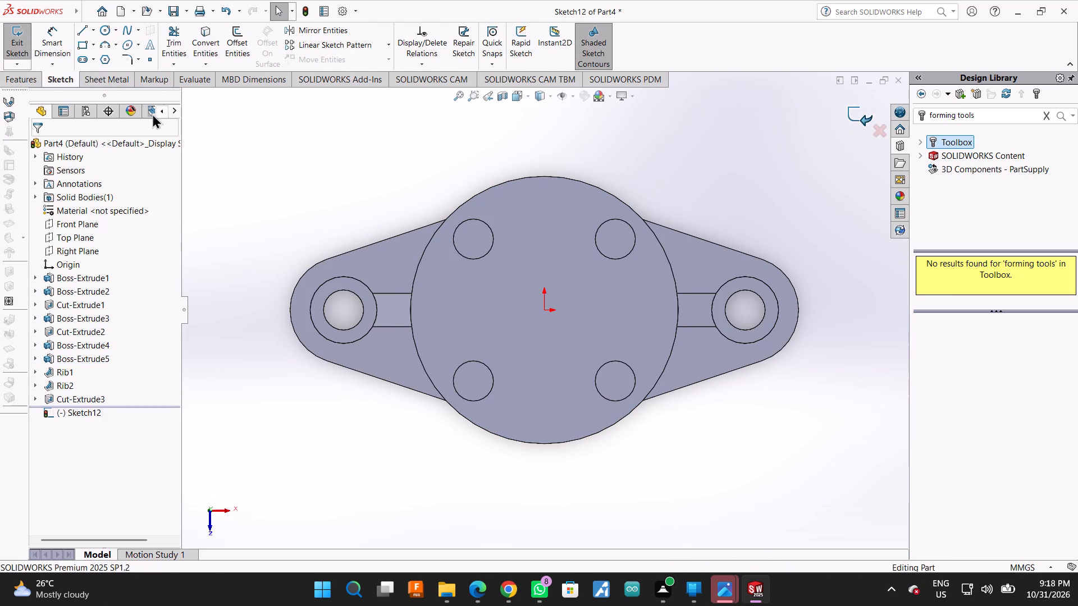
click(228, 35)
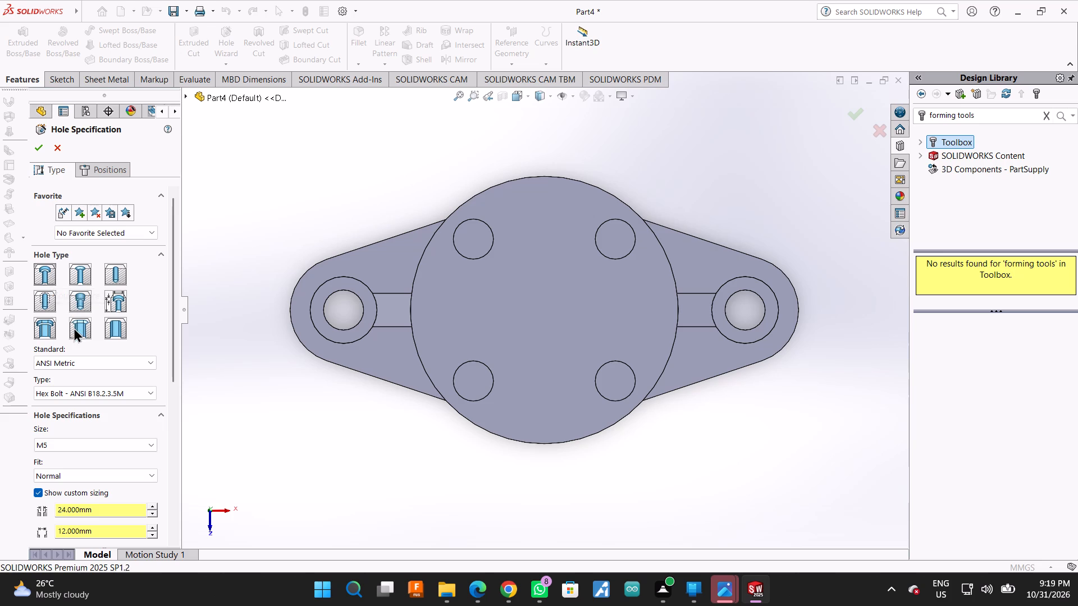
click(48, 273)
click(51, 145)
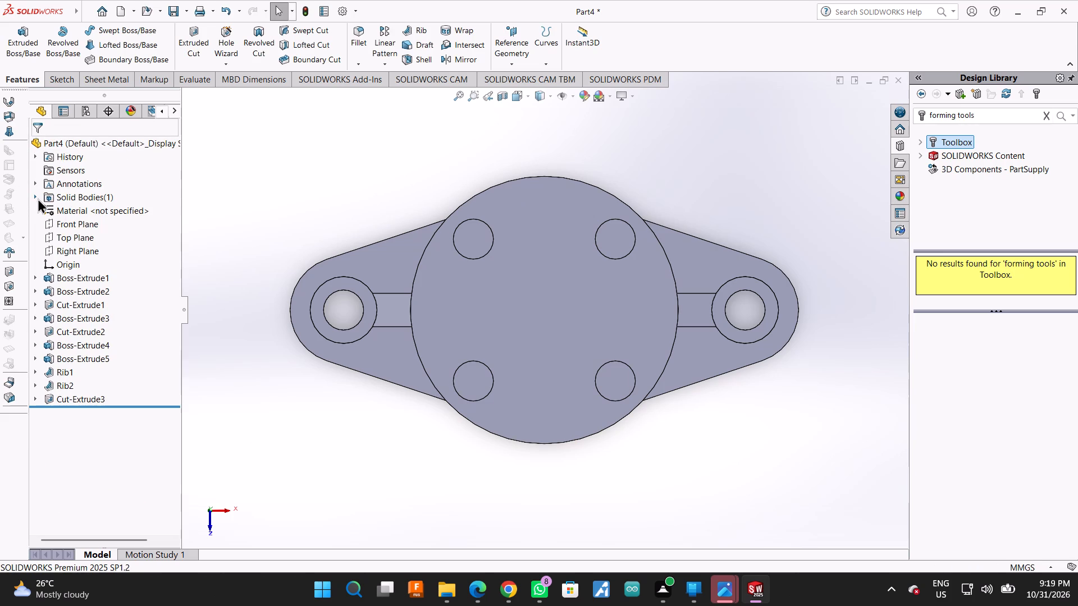
Start a sketch on the Front Plane and draw a 70 mm vertical construction line from the disc's top-edge midpoint to the origin.
click(81, 227)
click(144, 214)
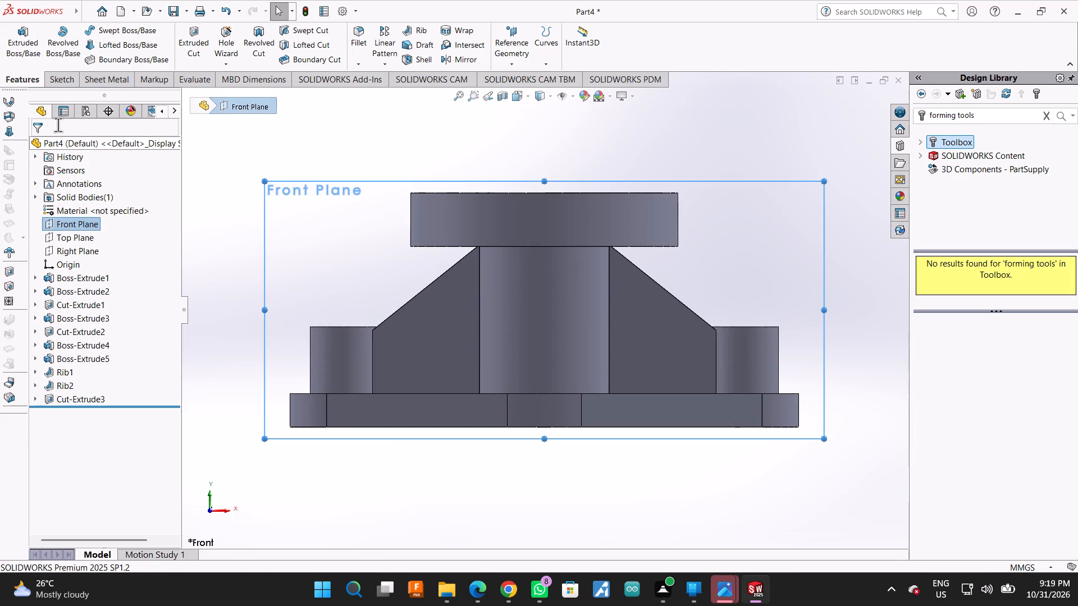
right_click(92, 221)
click(112, 207)
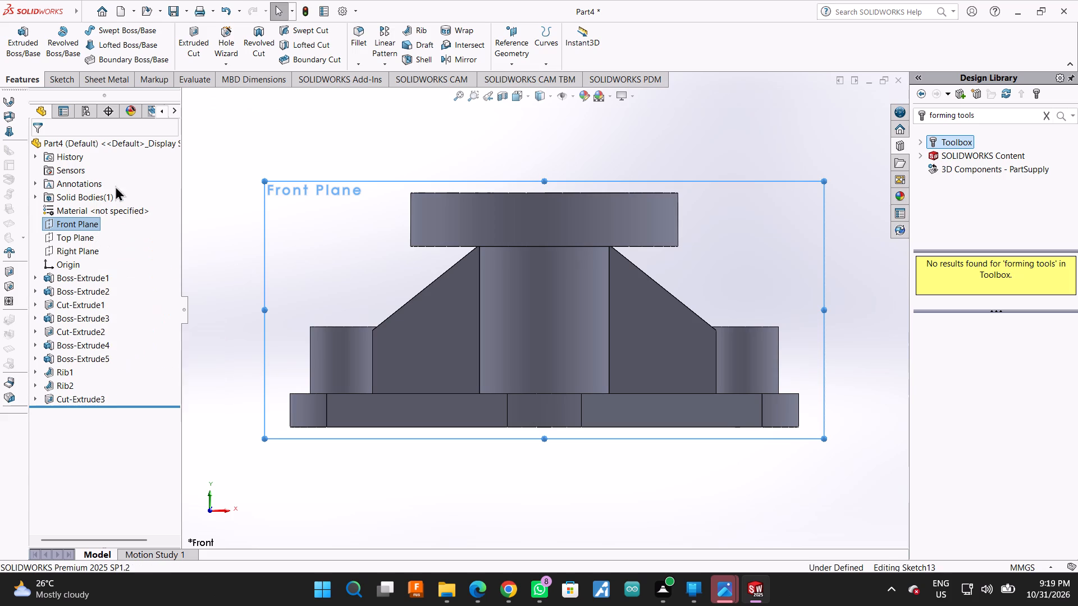
double_click(81, 31)
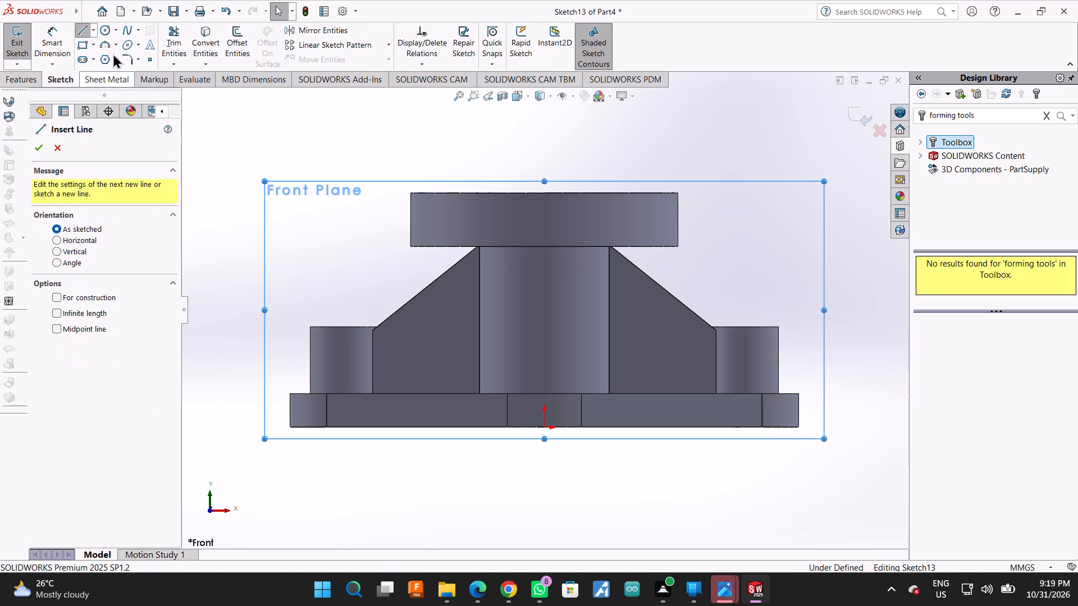
click(60, 296)
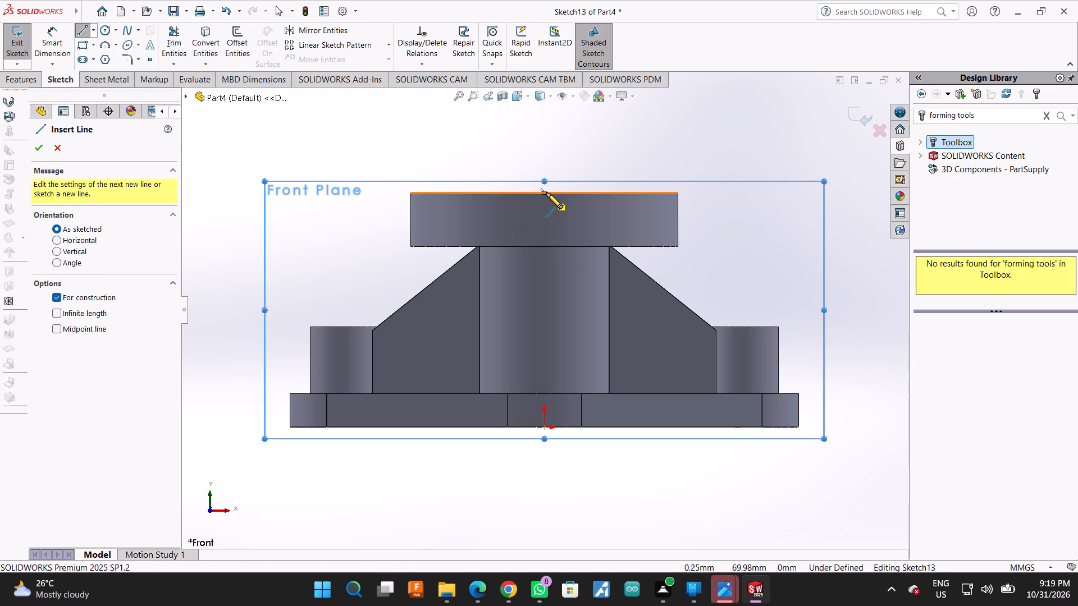
click(544, 193)
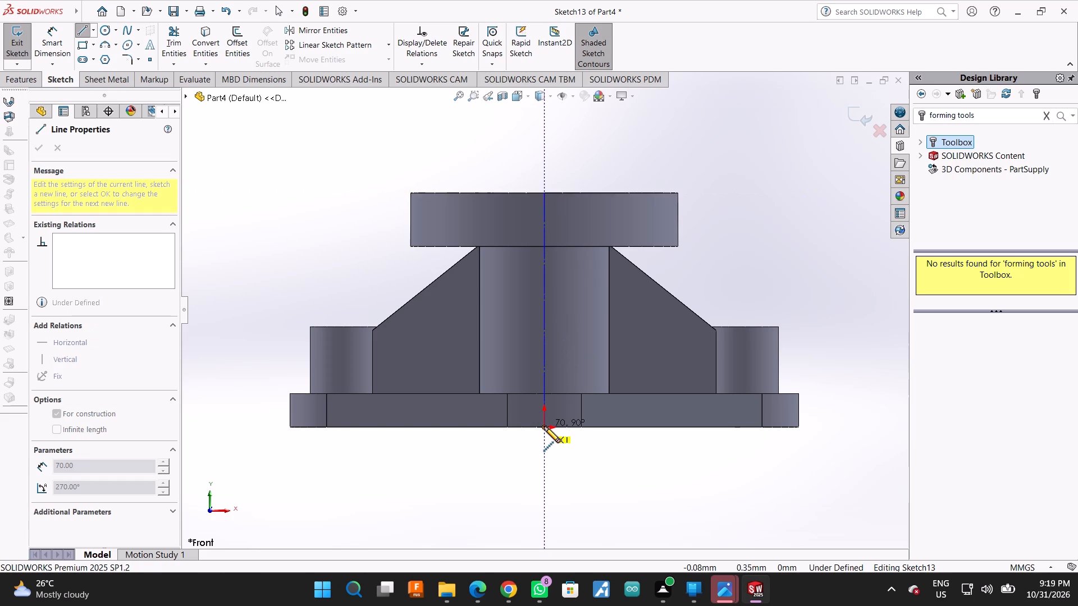
click(544, 426)
Sketch lines from the centreline's top end: about 8.6 mm left, about 32.4 mm down, and a short 45° diagonal inward.
click(94, 33)
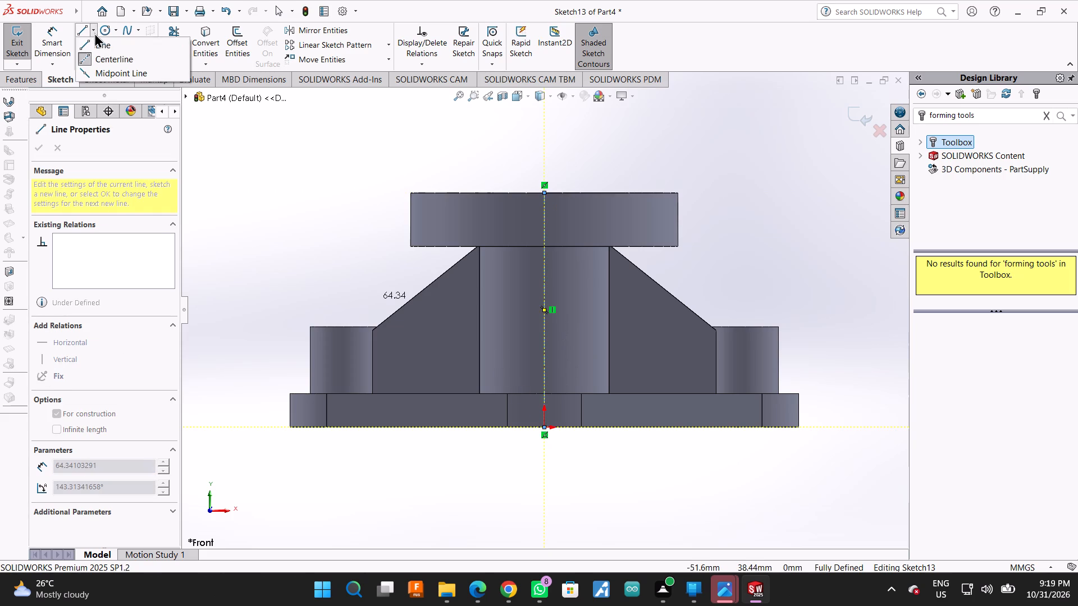
click(94, 45)
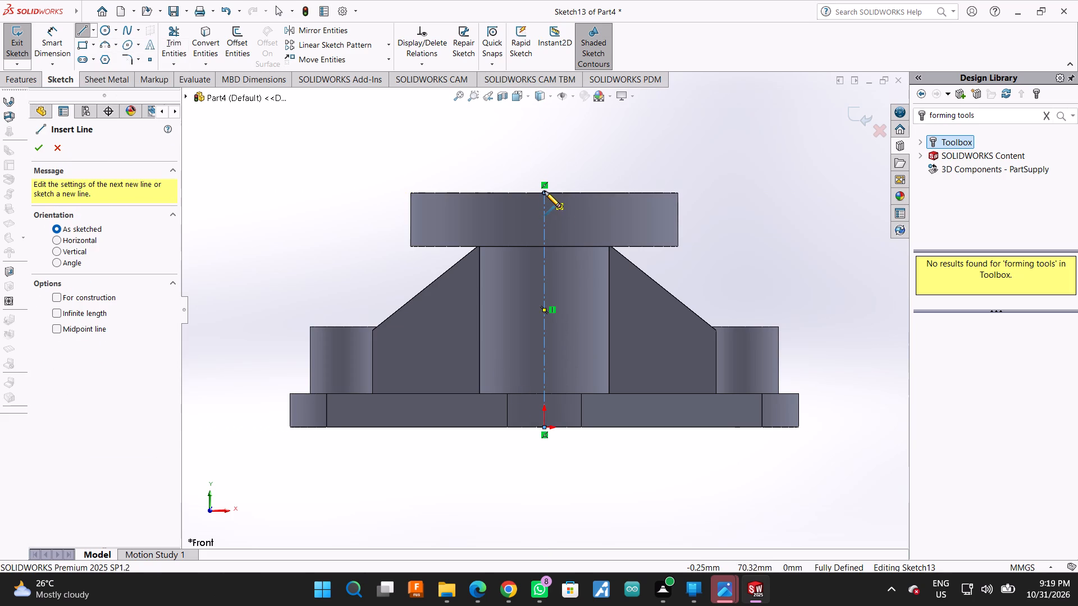
click(543, 191)
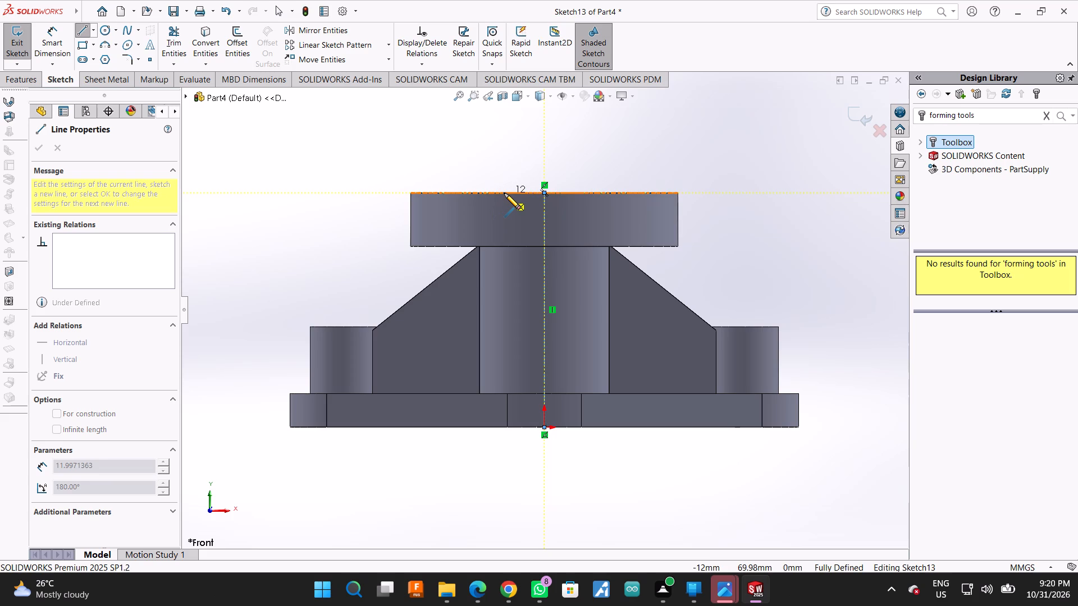
click(515, 191)
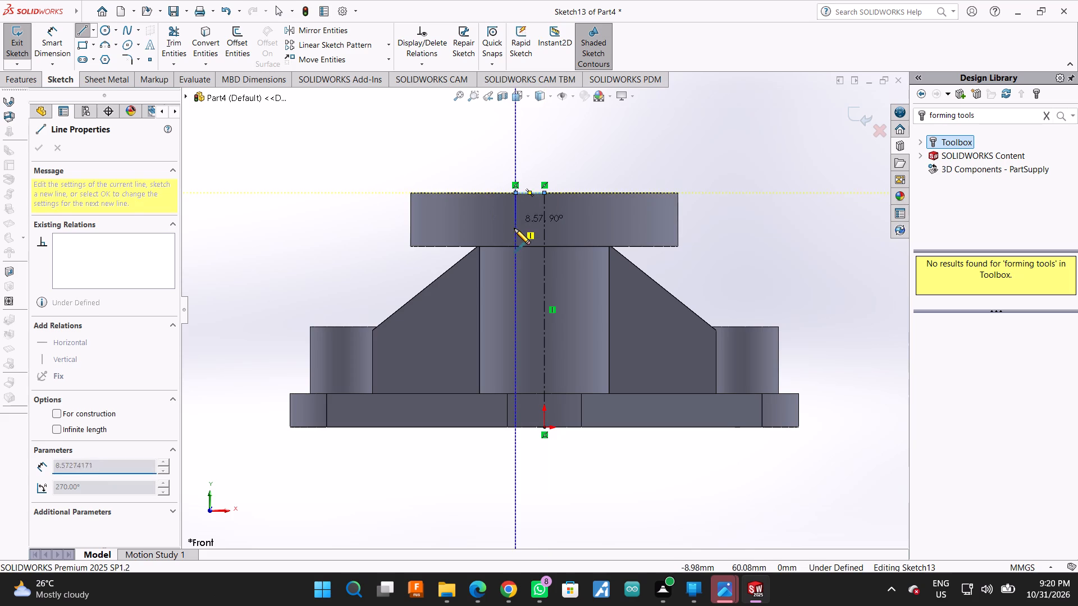
click(514, 301)
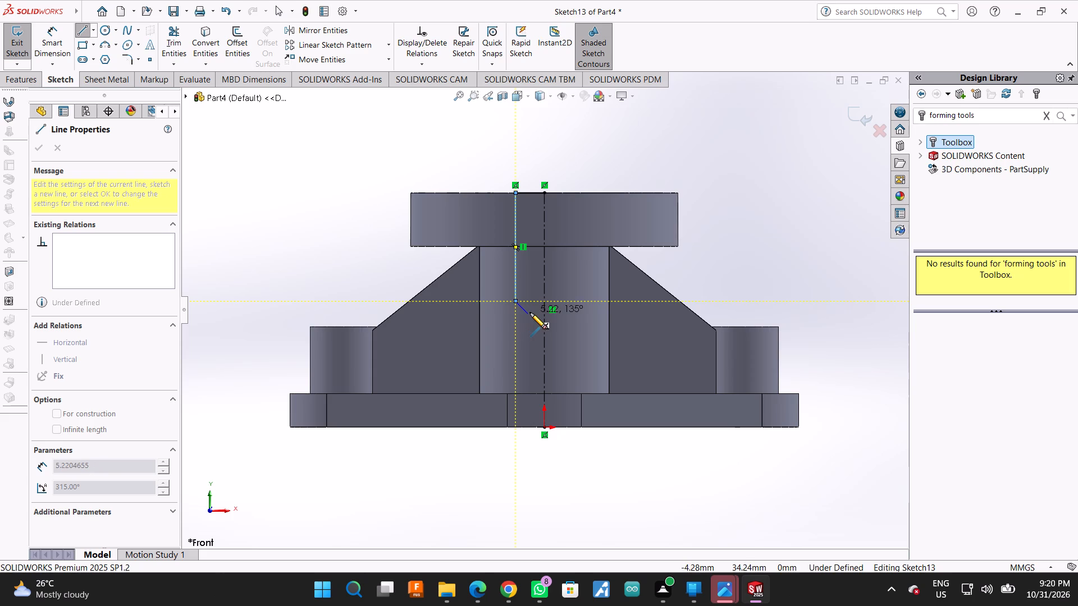
click(530, 313)
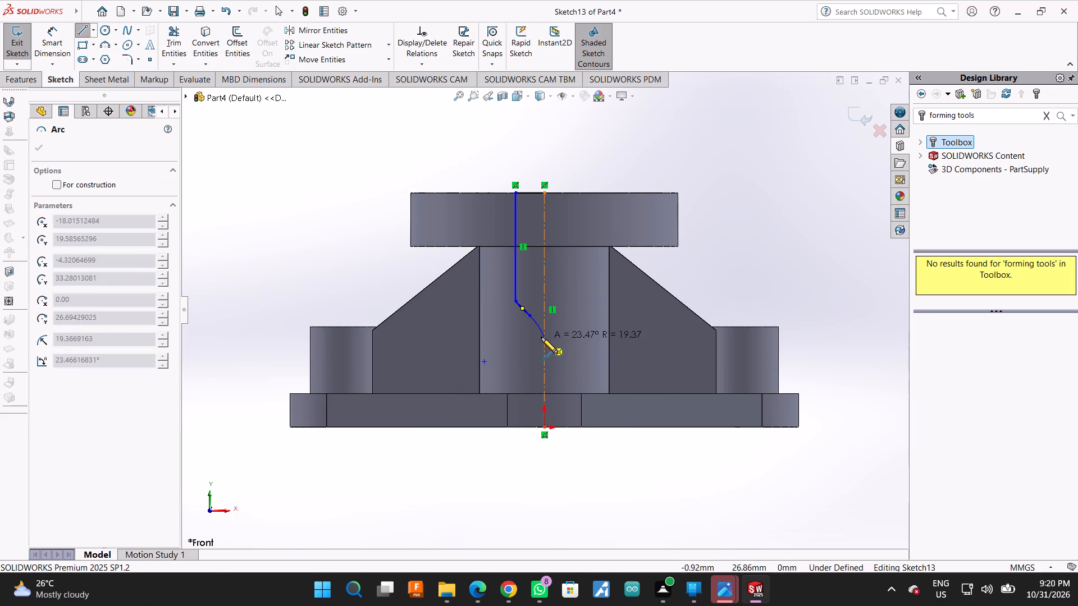
key(Escape)
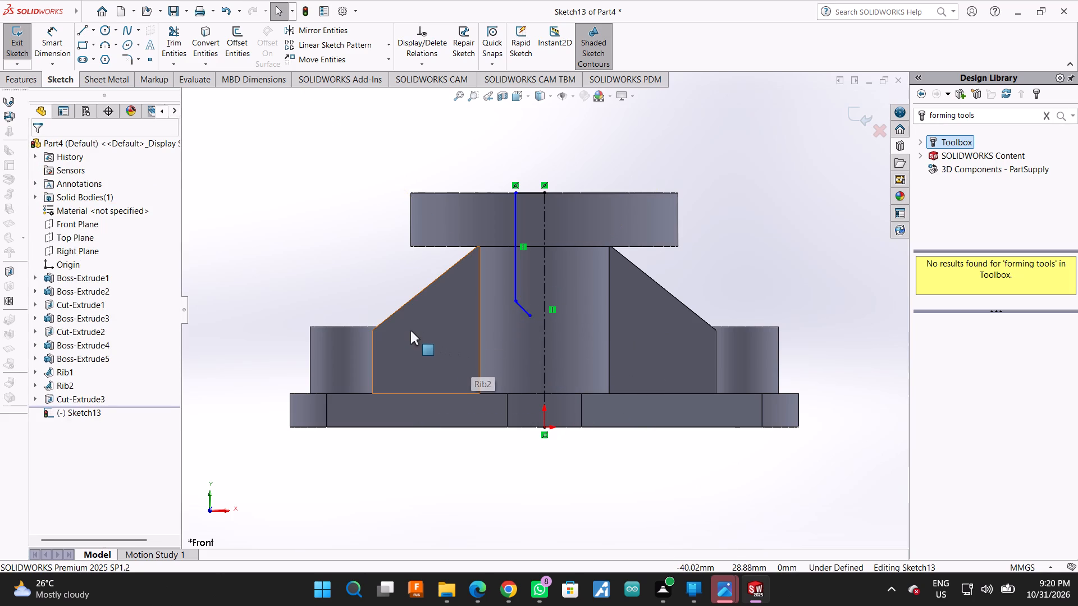
Continue the profile from the diagonal's end about 33.3 mm down to the base's bottom edge and about 4.3 mm across to the origin.
click(76, 30)
click(47, 30)
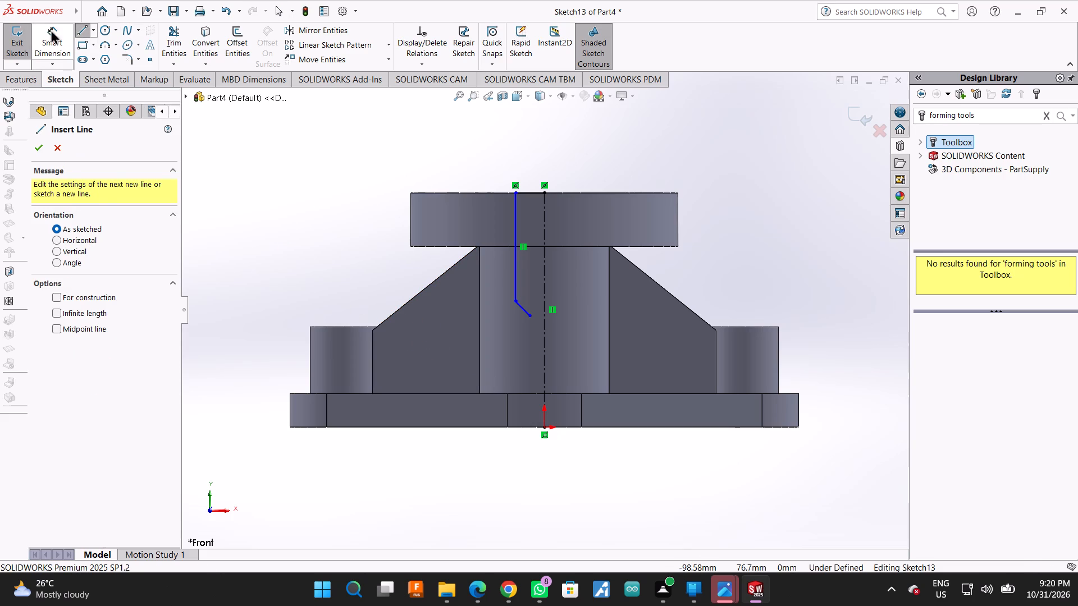
click(166, 23)
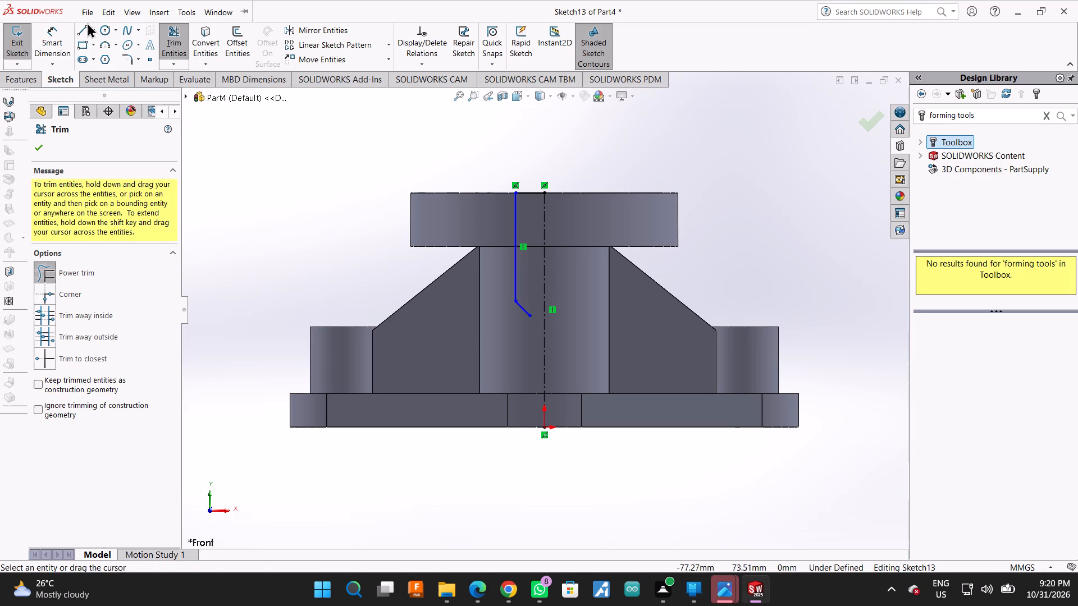
click(80, 24)
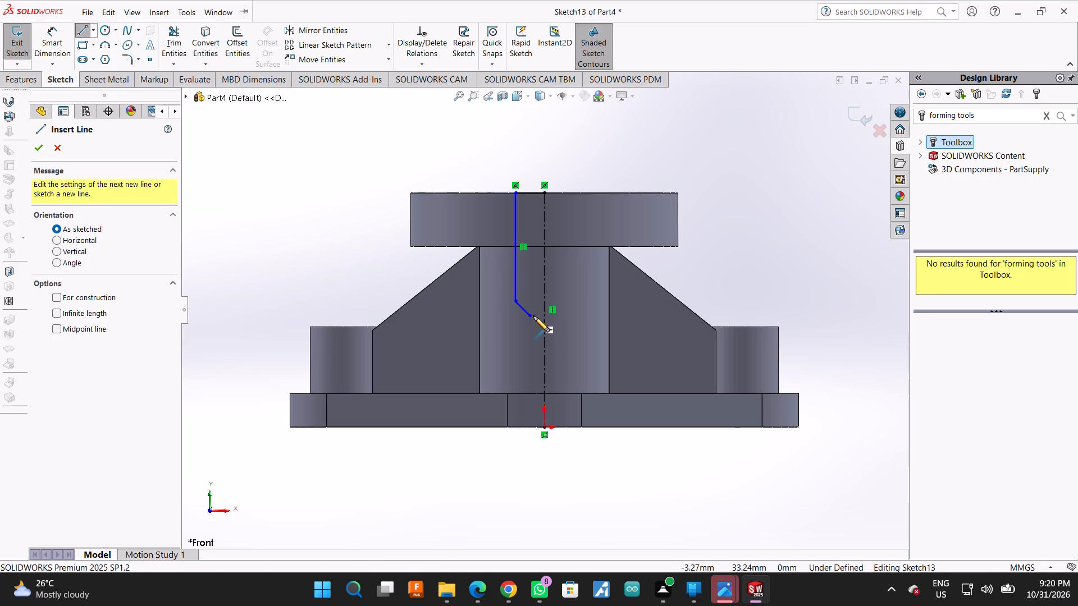
click(532, 316)
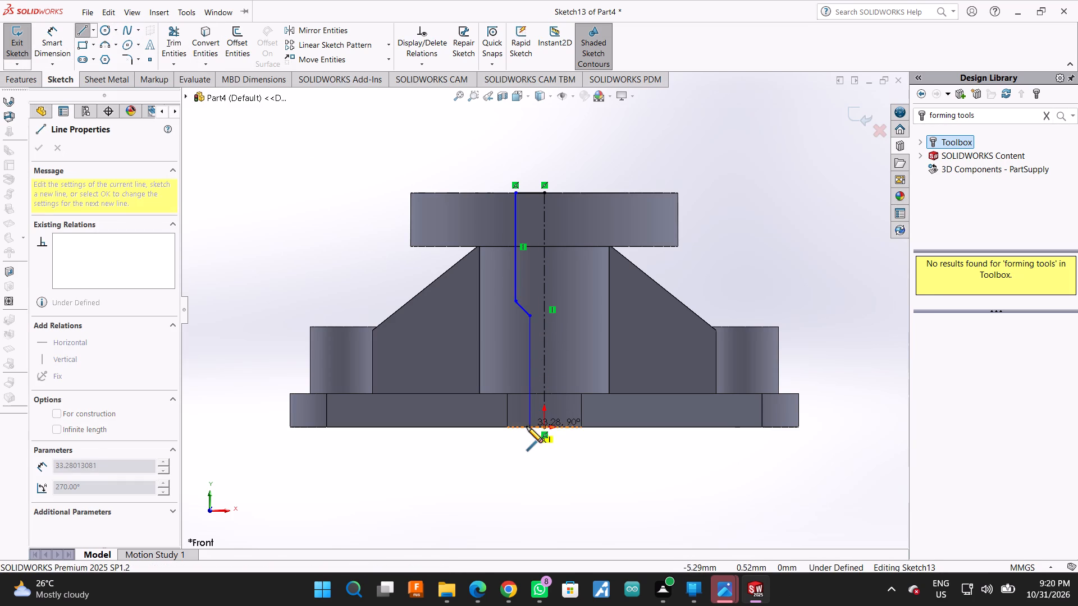
click(527, 426)
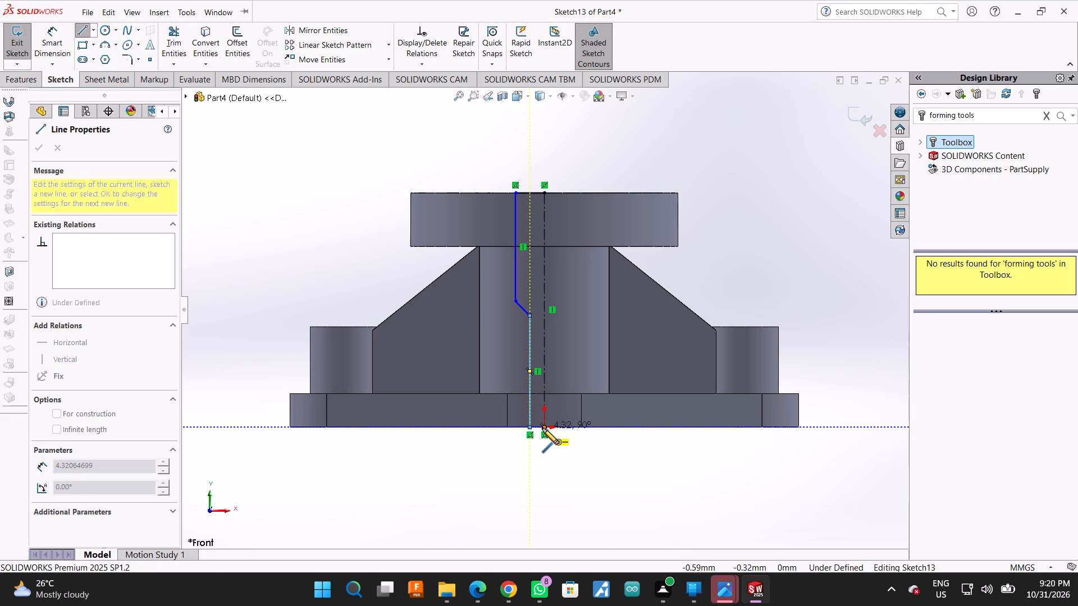
click(542, 428)
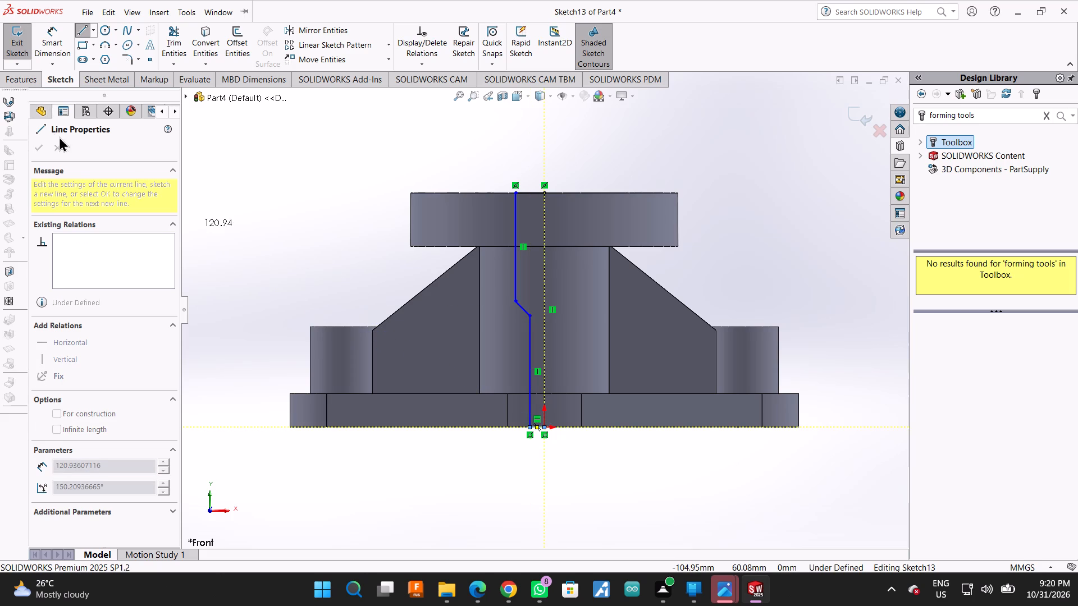
key(Escape)
Dimension the profile's top horizontal line as 10 mm.
click(43, 29)
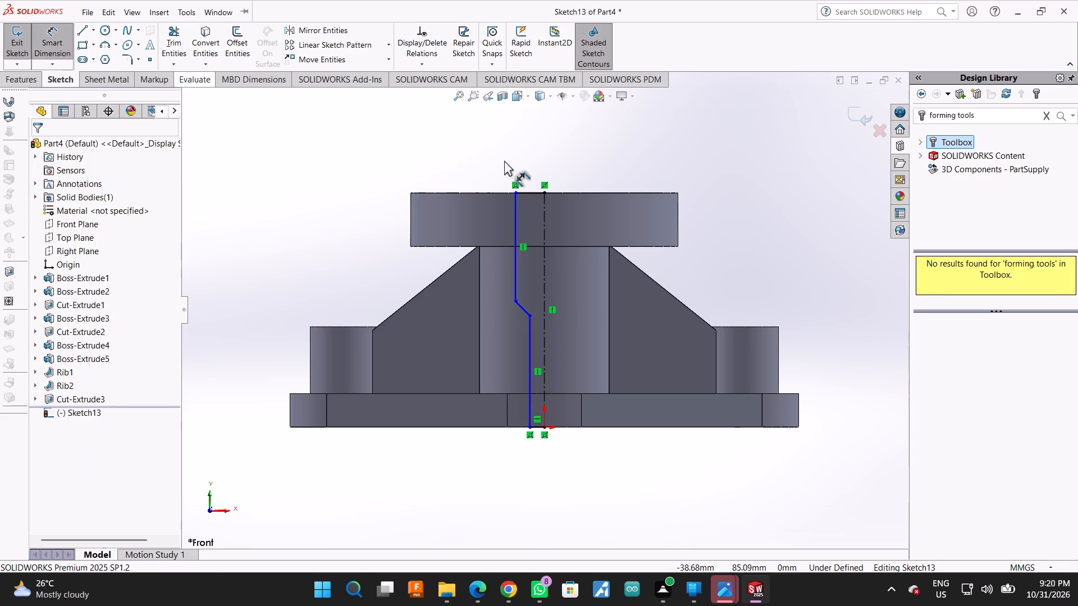
click(523, 194)
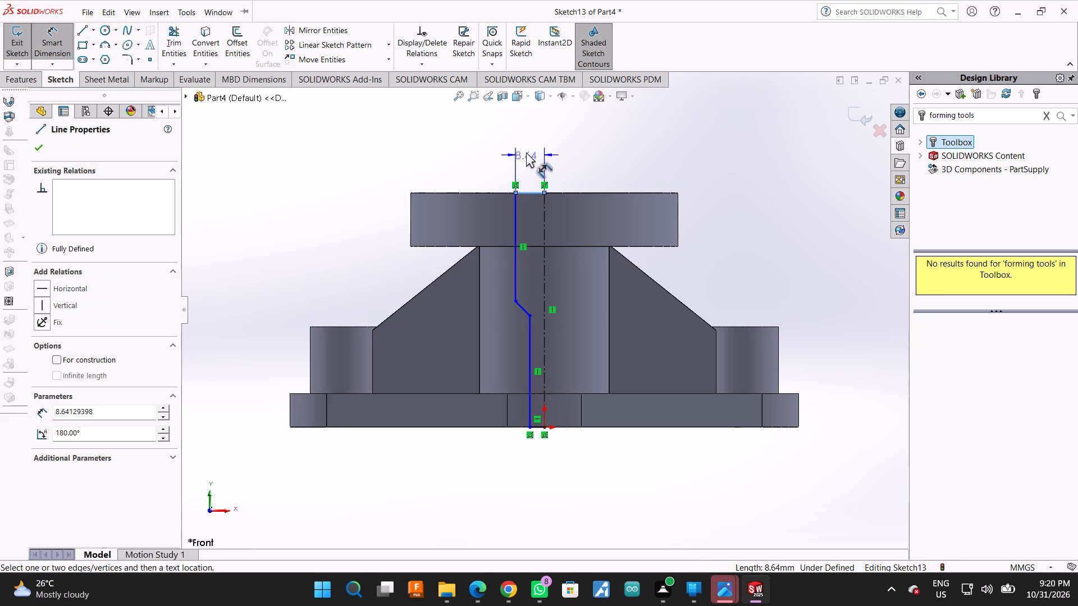
click(531, 150)
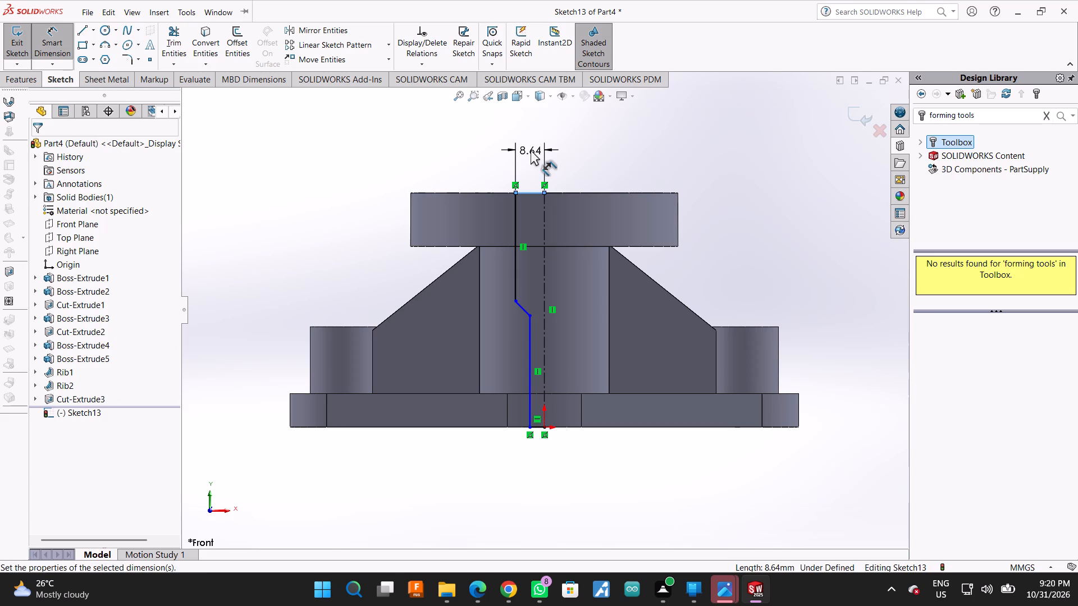
text(10)
key(Return)
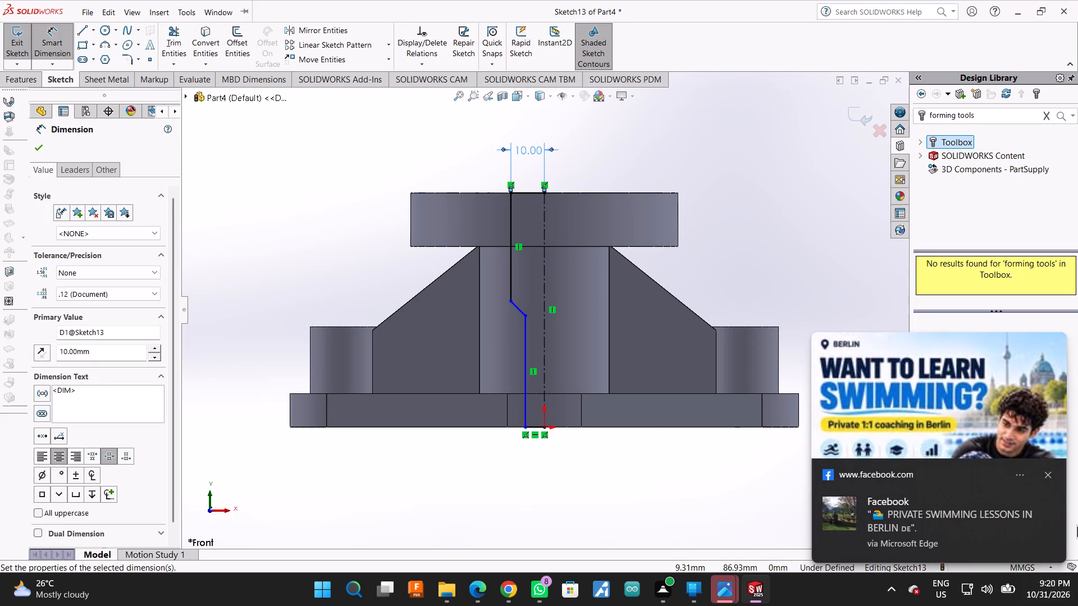
click(1047, 477)
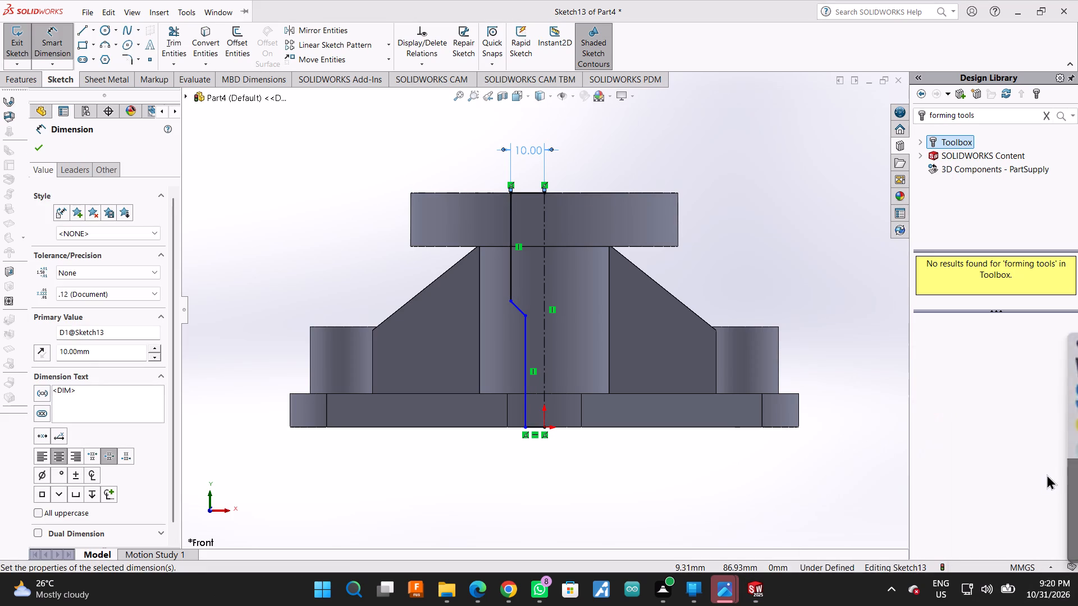
Dimension the profile's upper vertical line as 30 mm.
click(510, 244)
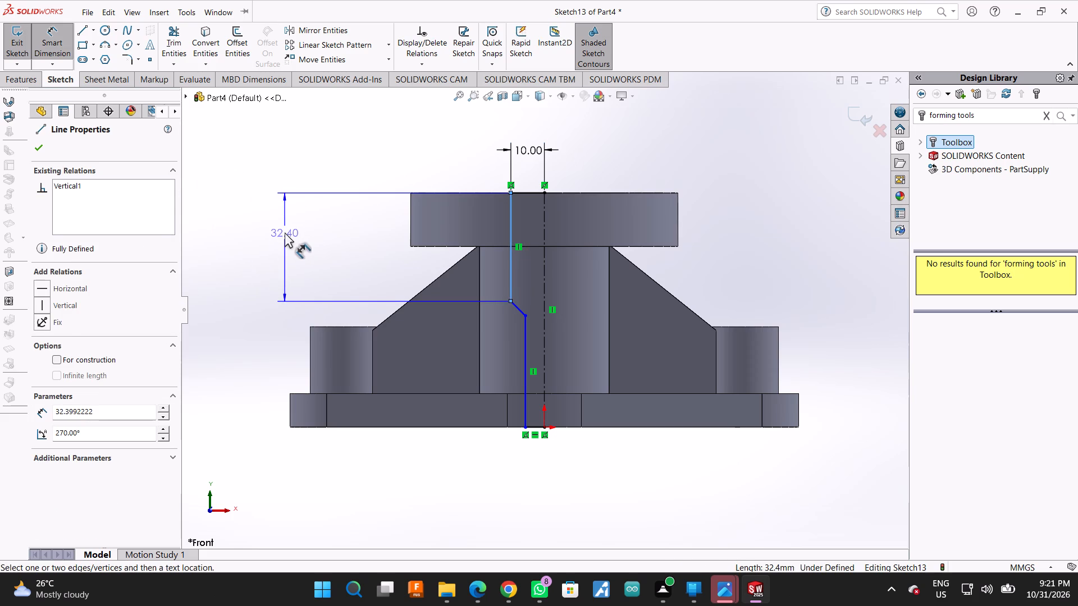
click(285, 232)
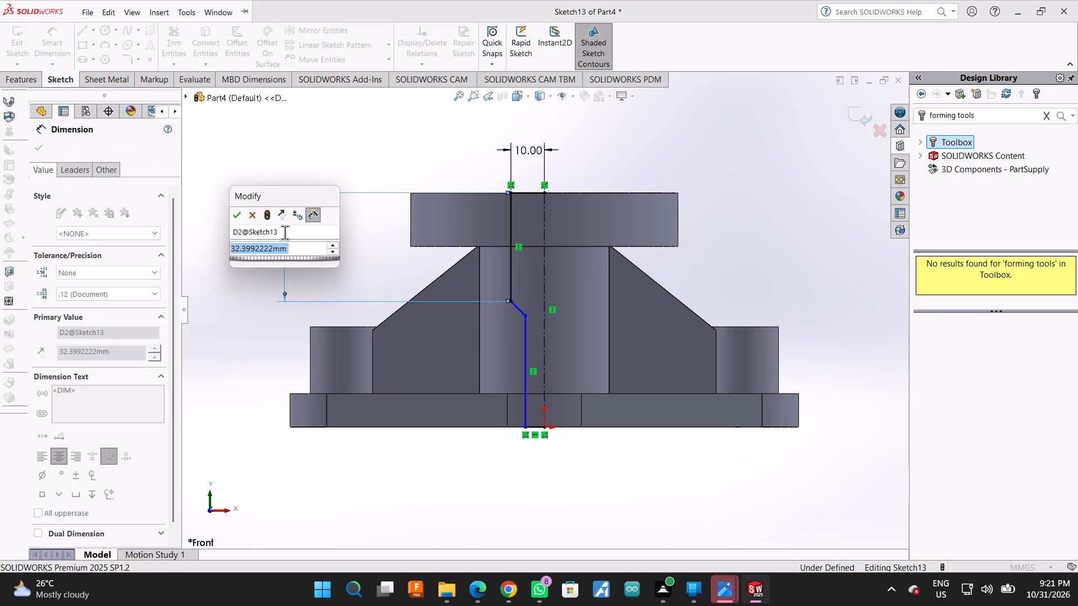
text(30)
key(Return)
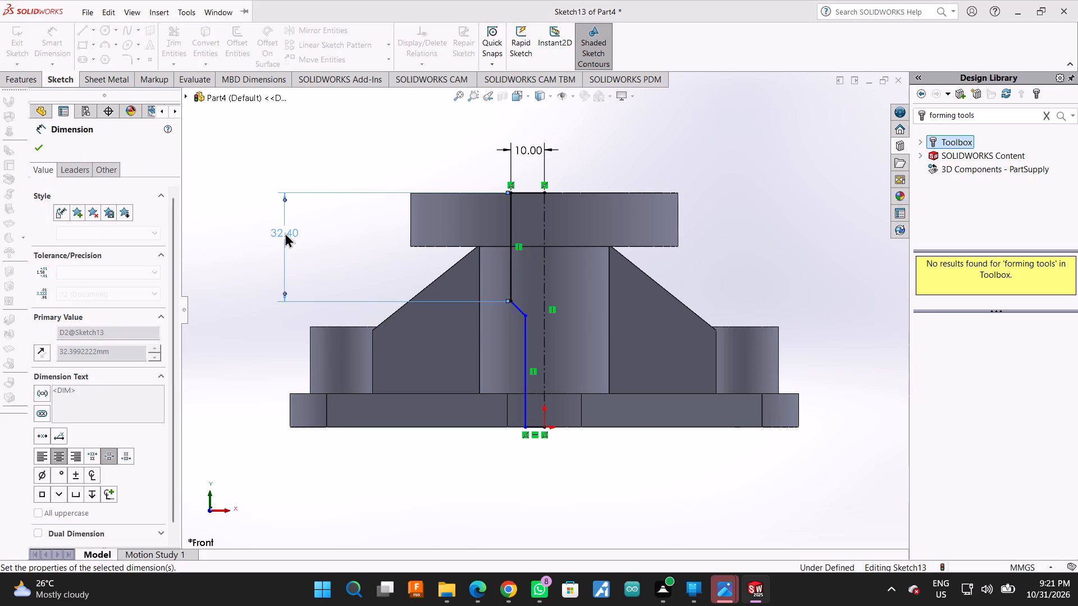
Dimension the profile's bottom horizontal line as 5 mm.
click(532, 426)
click(531, 458)
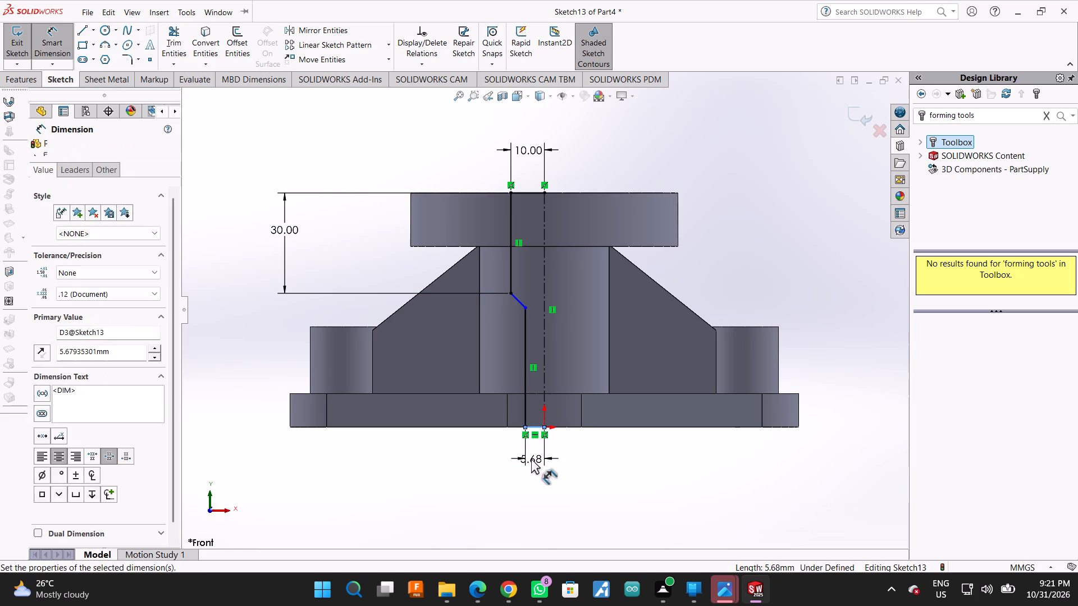
key(5)
key(Return)
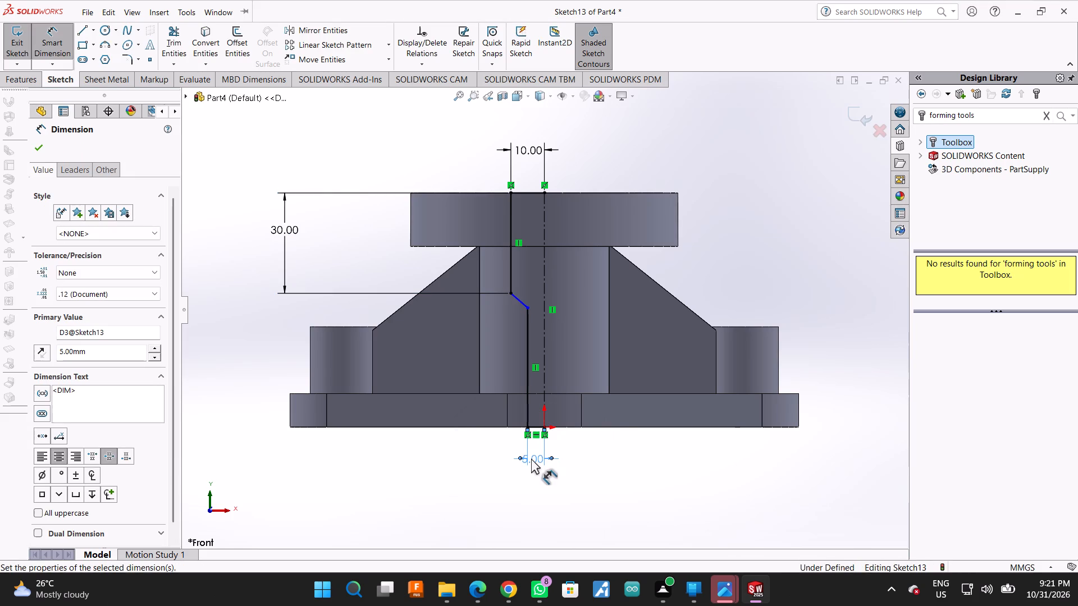
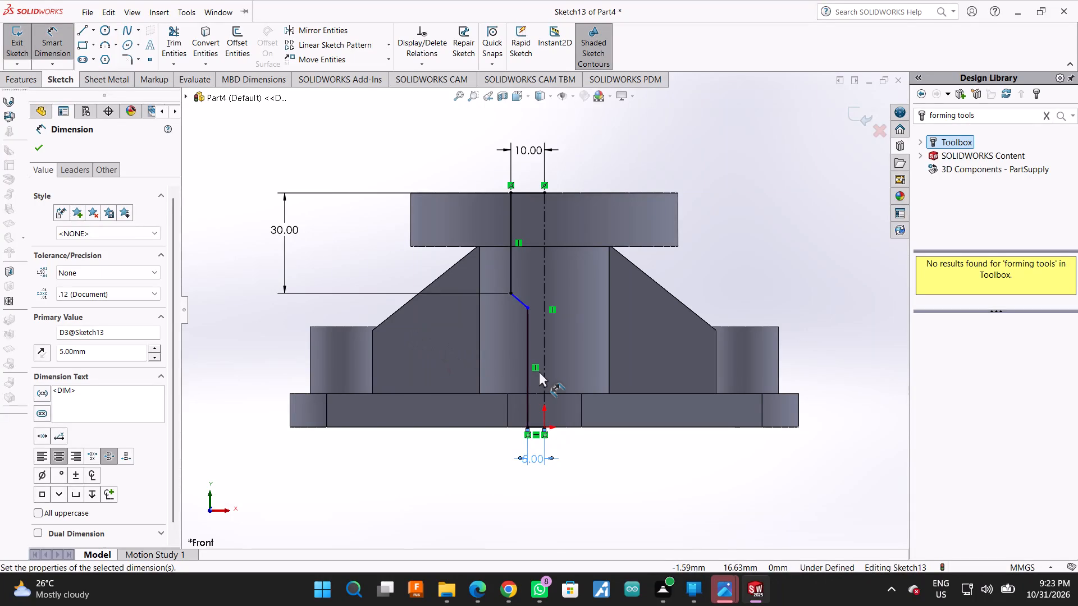
Dimension the profile's short diagonal line as 7 mm.
scroll(539, 371, down, 1)
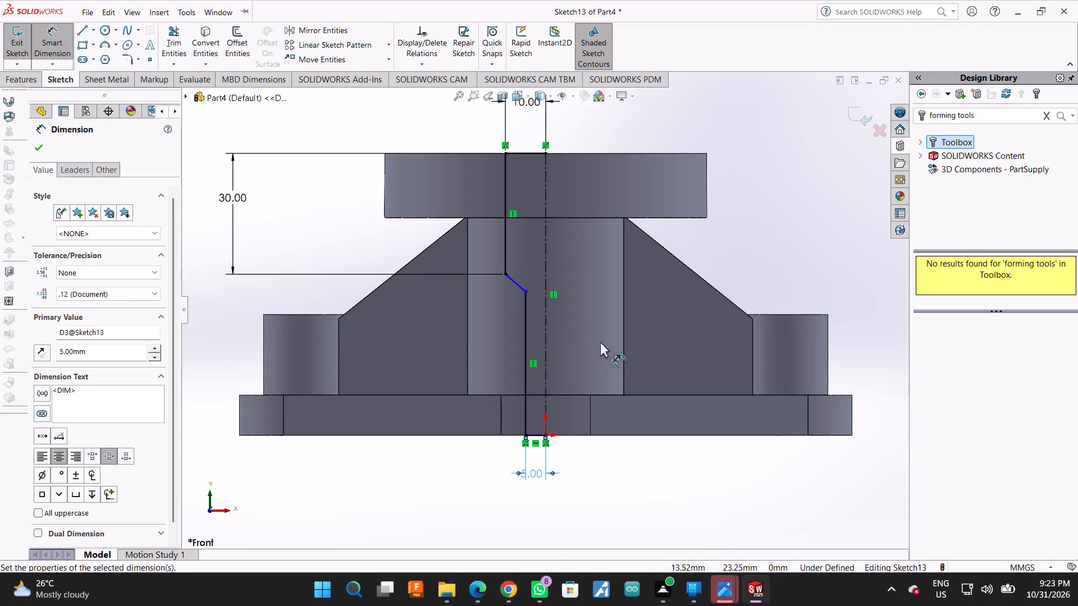
scroll(600, 342, down, 1)
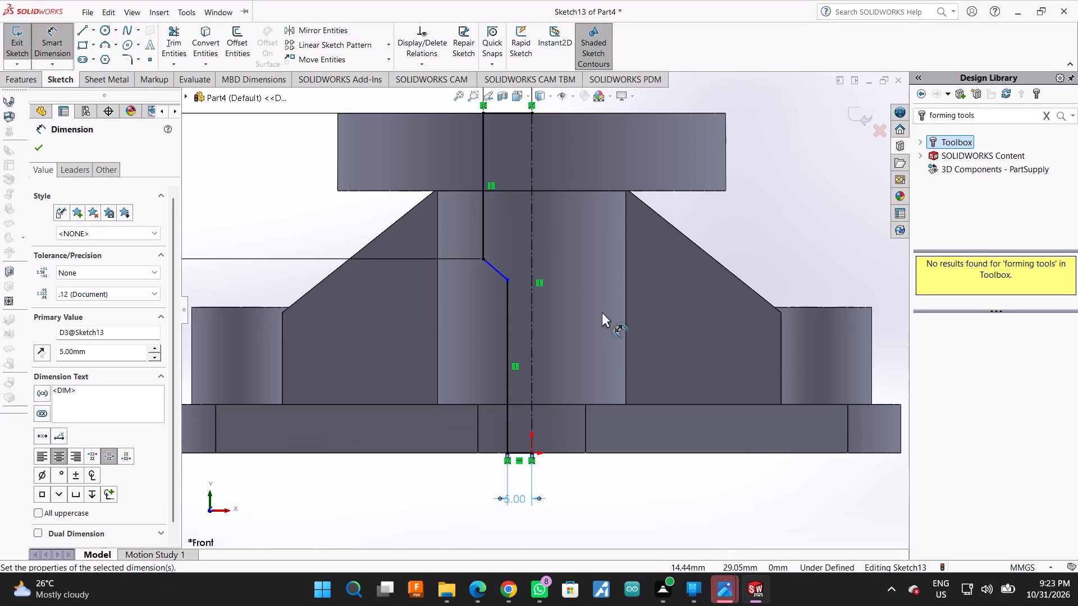
scroll(602, 293, down, 1)
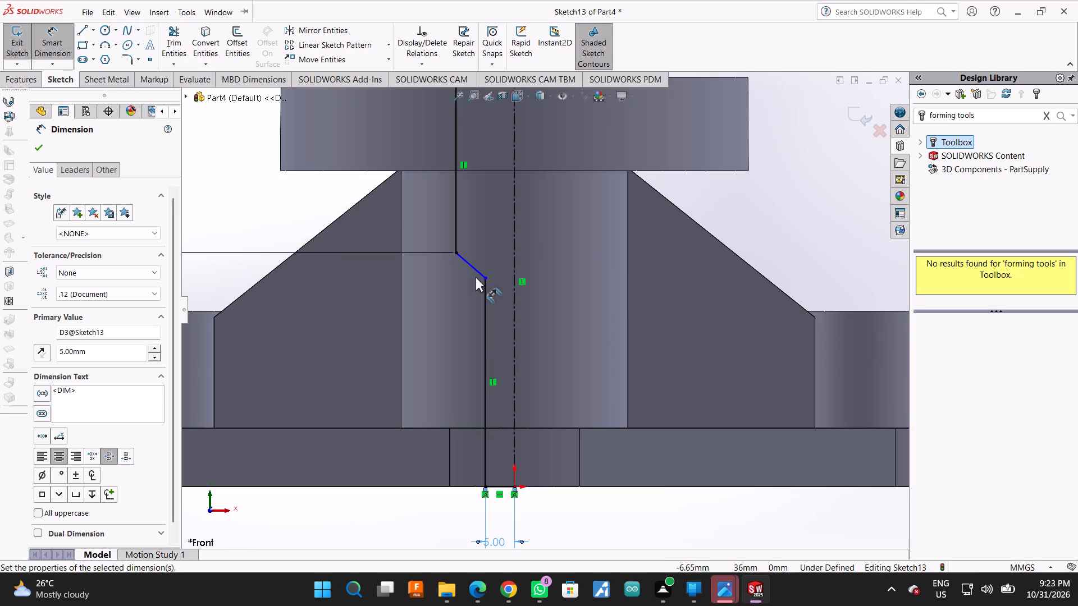
click(40, 140)
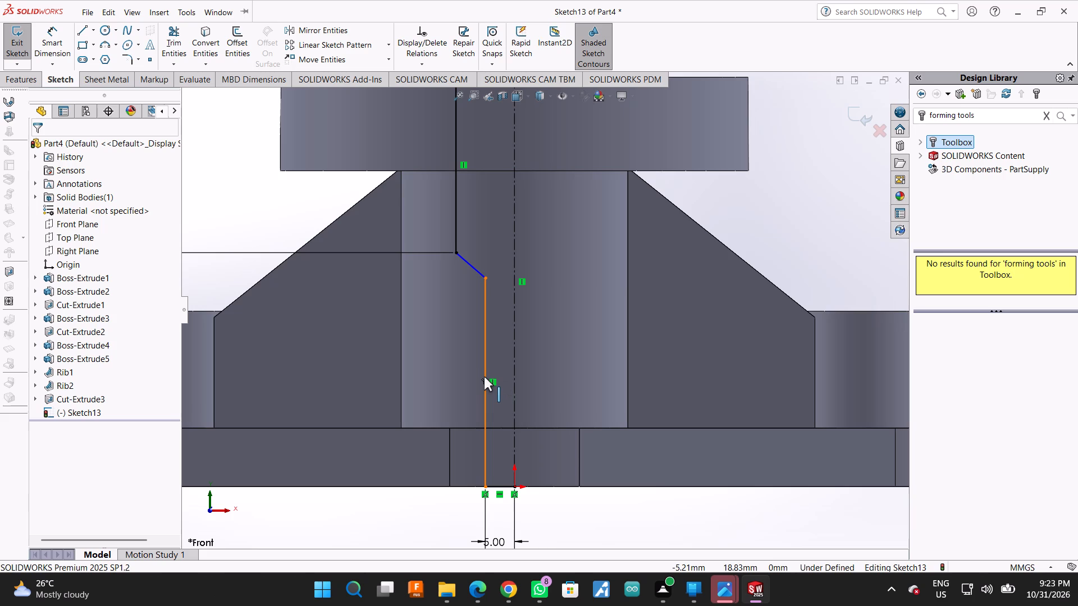
scroll(554, 526, up, 1)
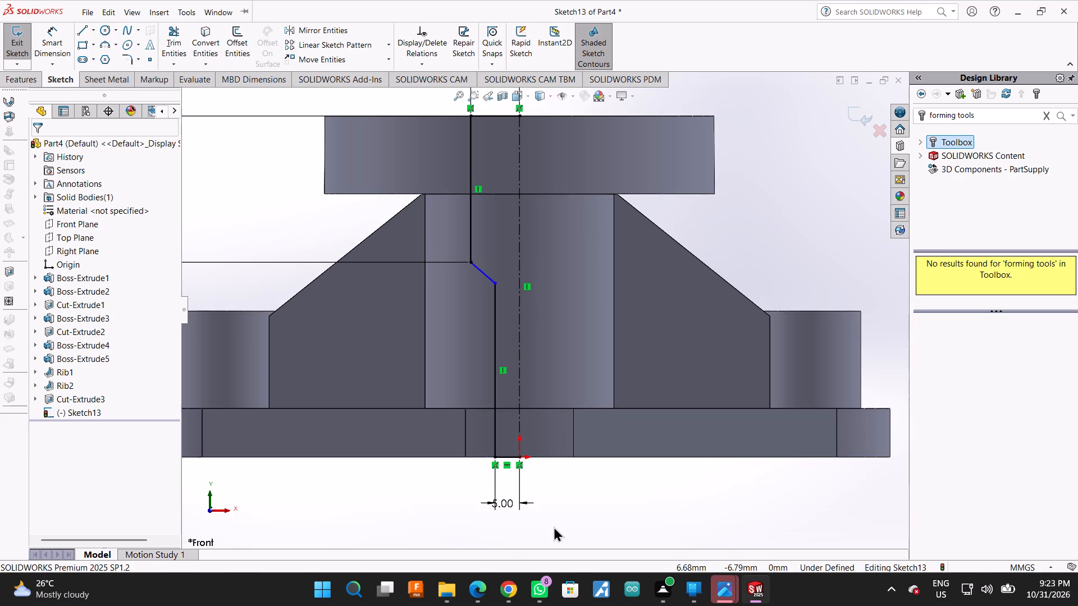
scroll(554, 526, up, 2)
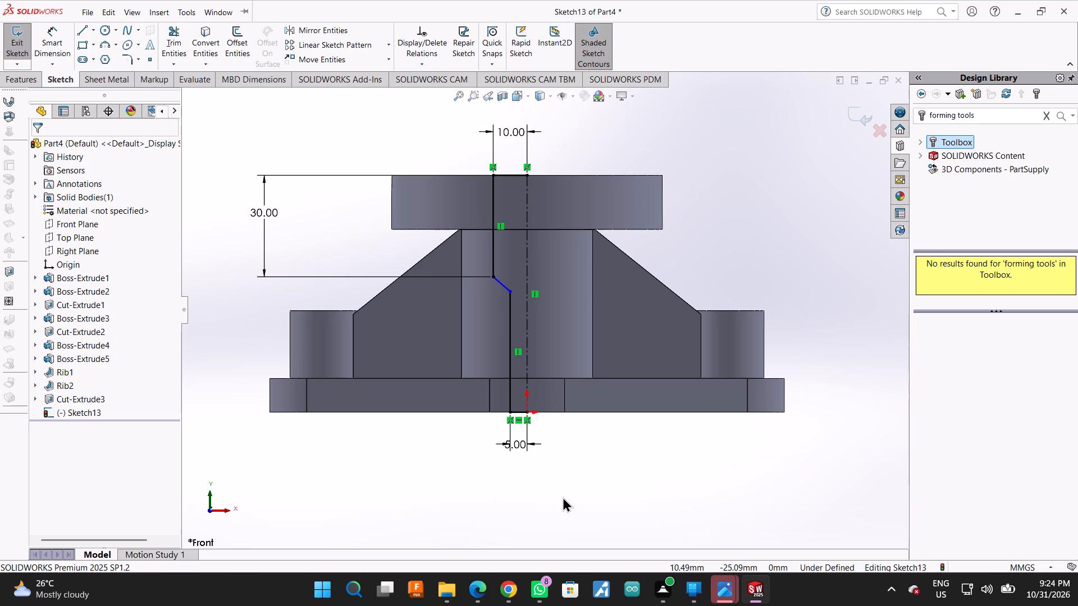
click(503, 286)
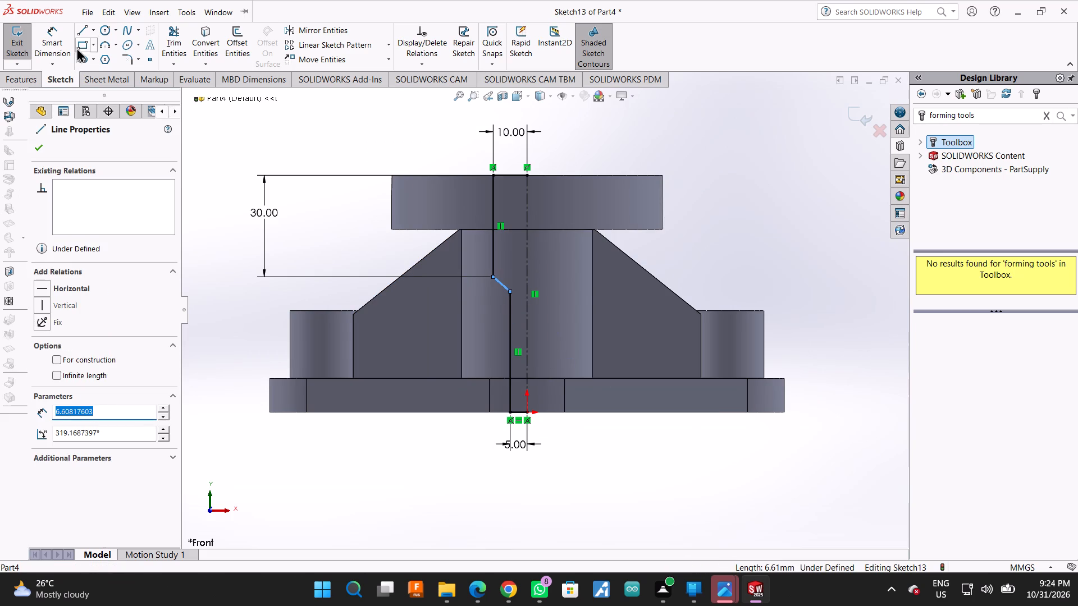
click(57, 39)
click(500, 282)
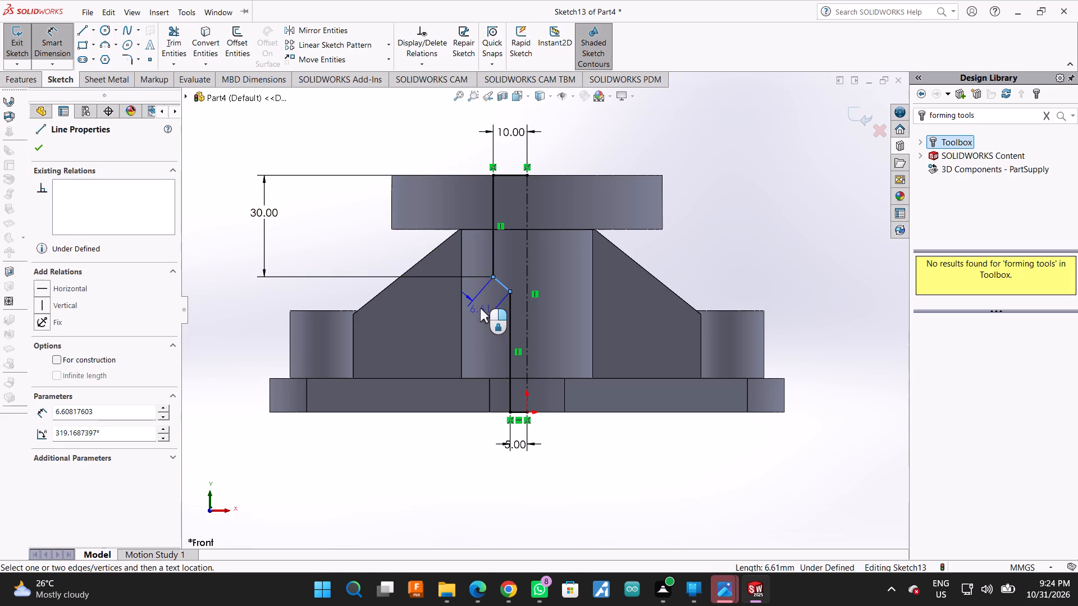
click(479, 308)
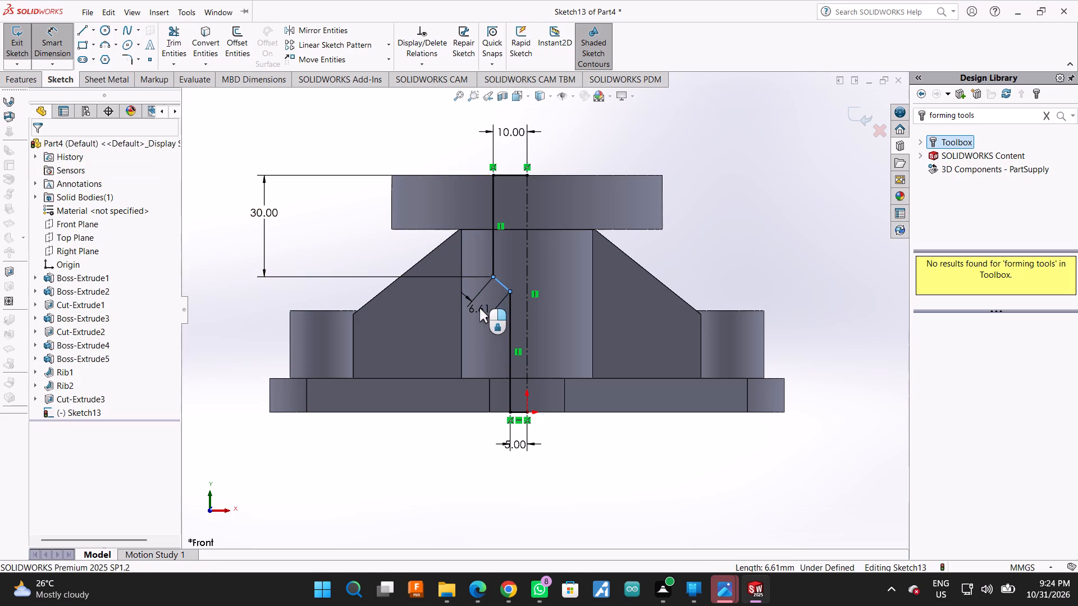
key(7)
key(Return)
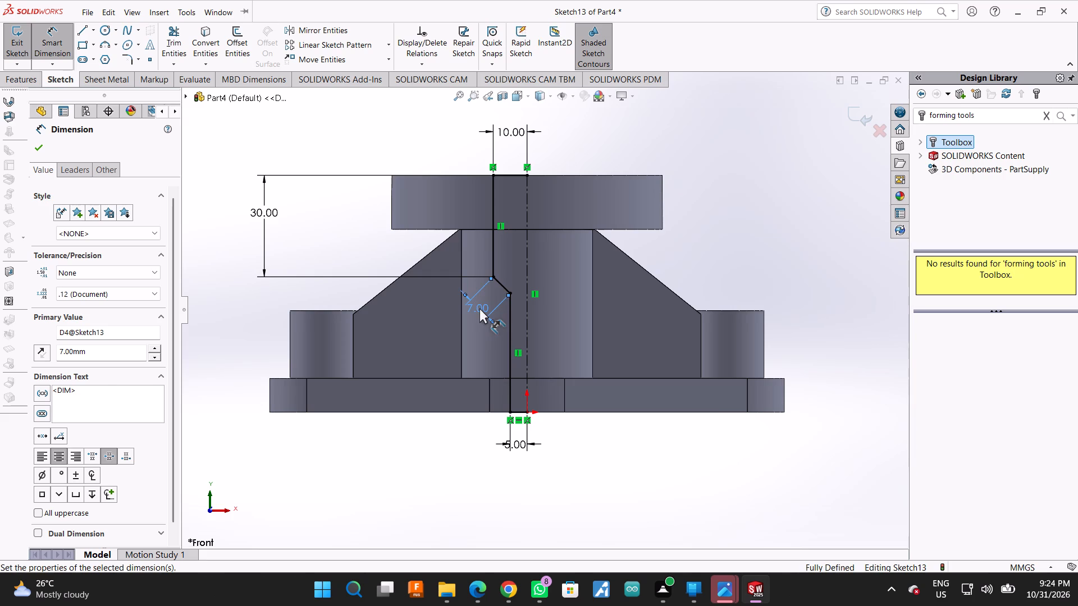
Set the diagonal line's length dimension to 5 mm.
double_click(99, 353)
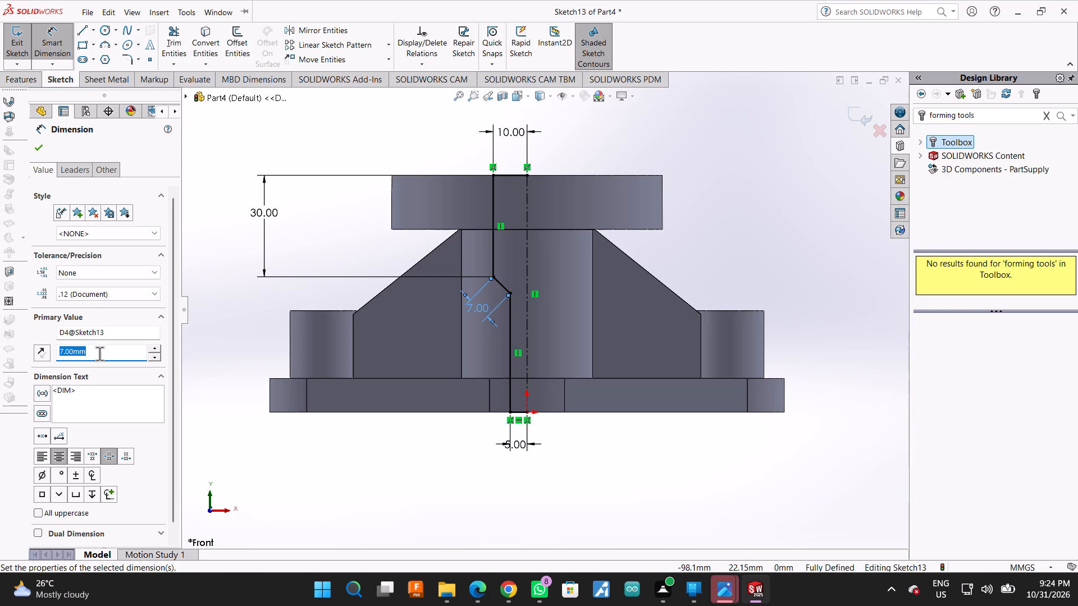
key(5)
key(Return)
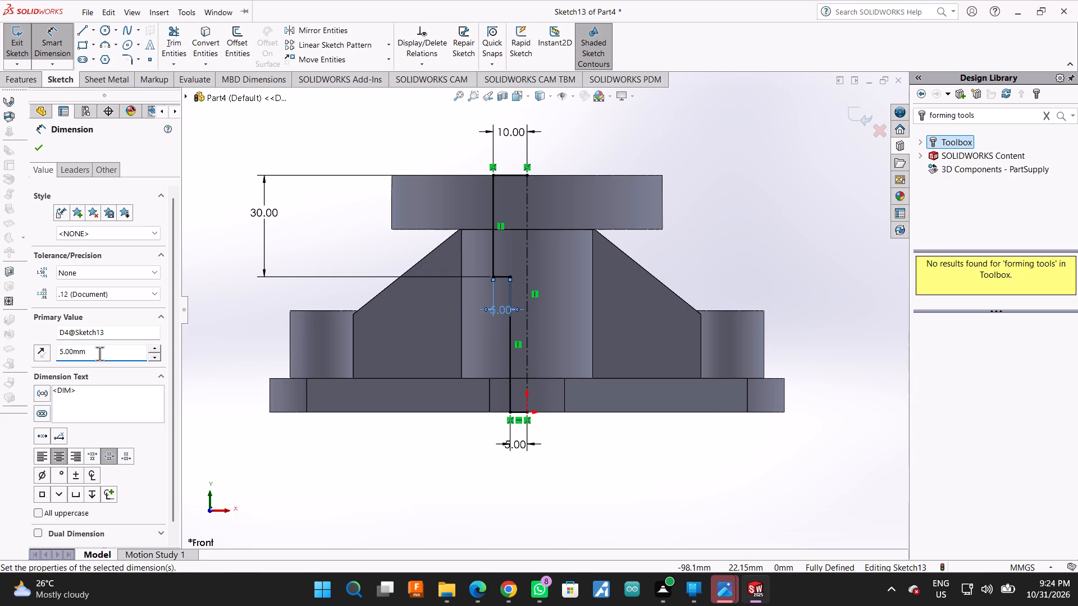
Set the diagonal line's length dimension to 6 mm and finish dimensioning.
double_click(98, 350)
key(6)
key(Return)
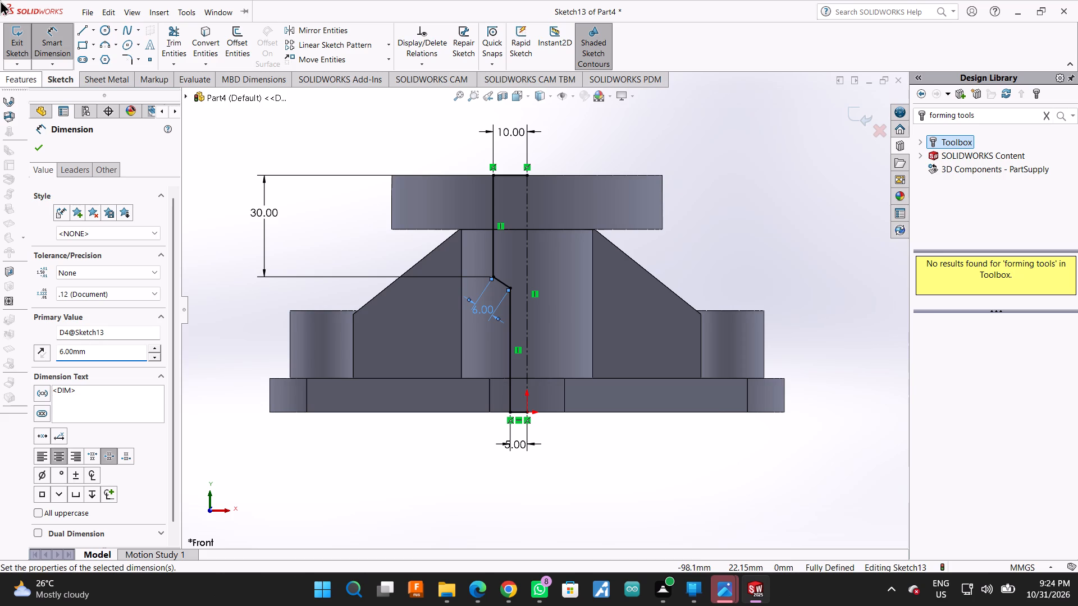
click(32, 143)
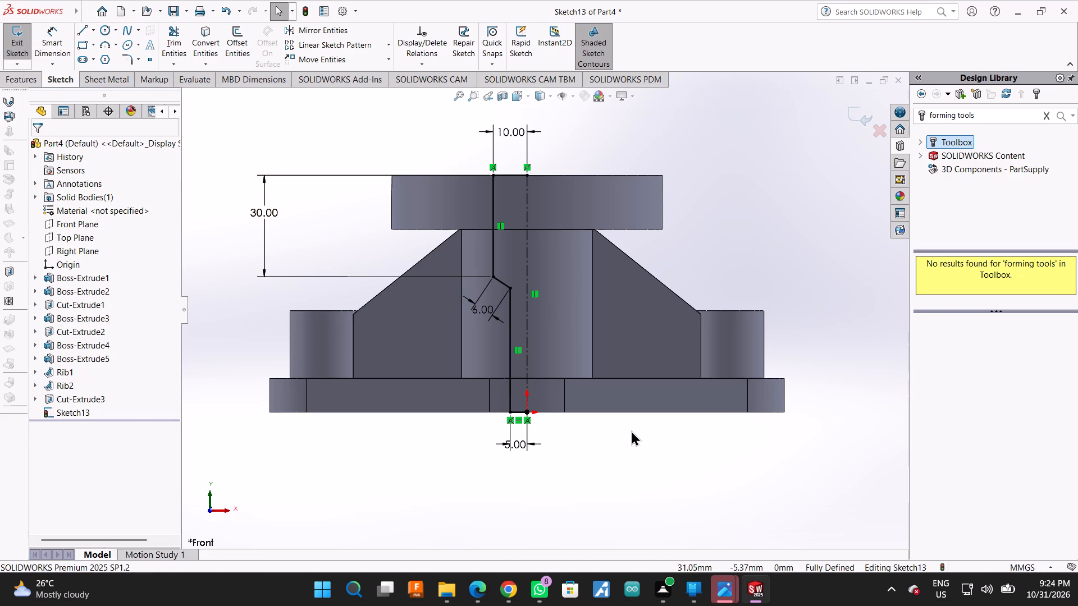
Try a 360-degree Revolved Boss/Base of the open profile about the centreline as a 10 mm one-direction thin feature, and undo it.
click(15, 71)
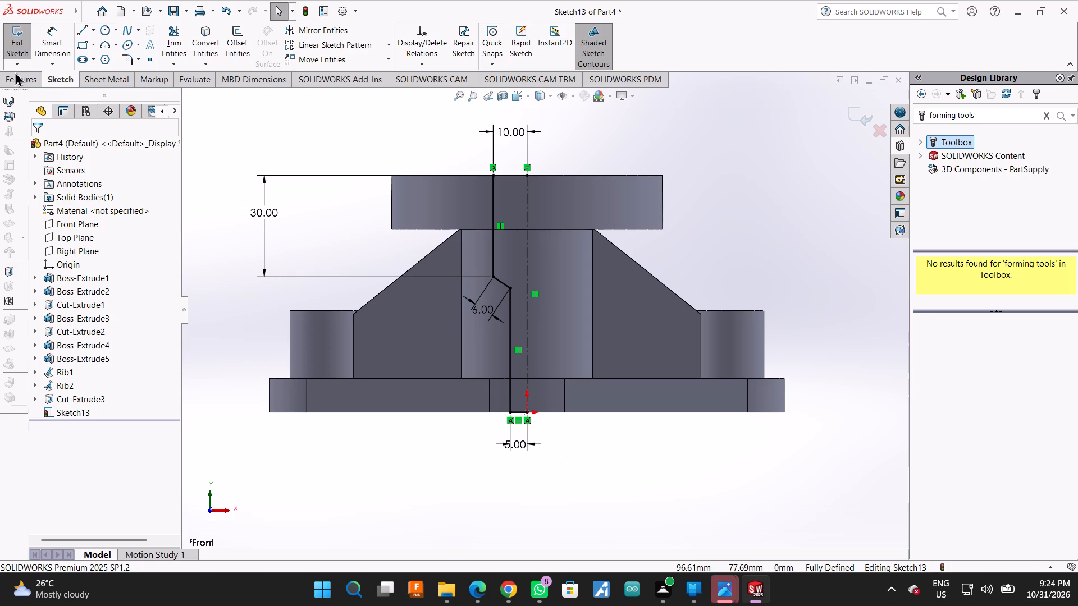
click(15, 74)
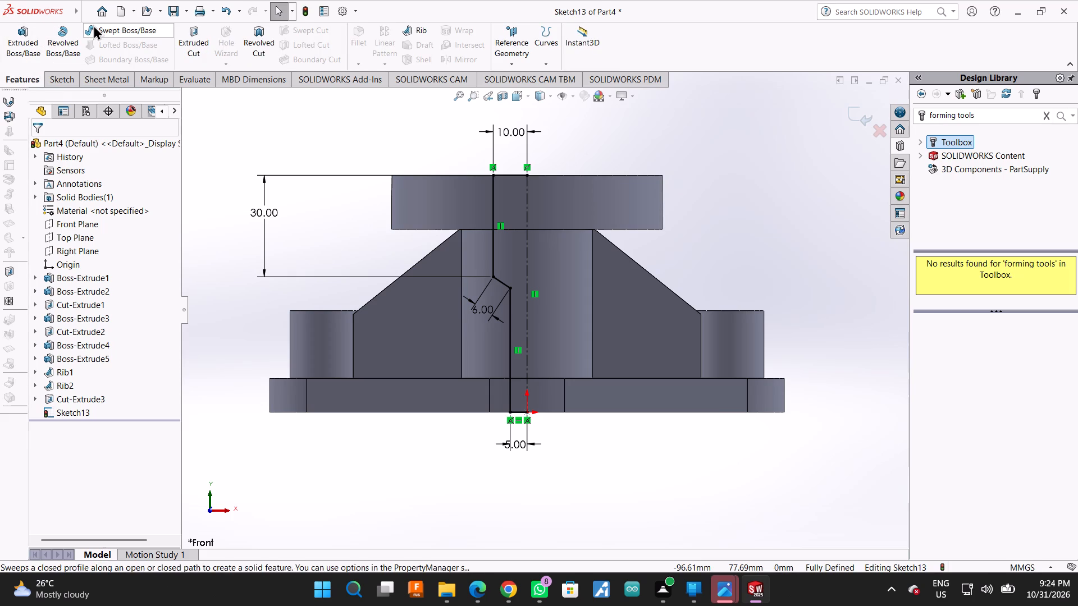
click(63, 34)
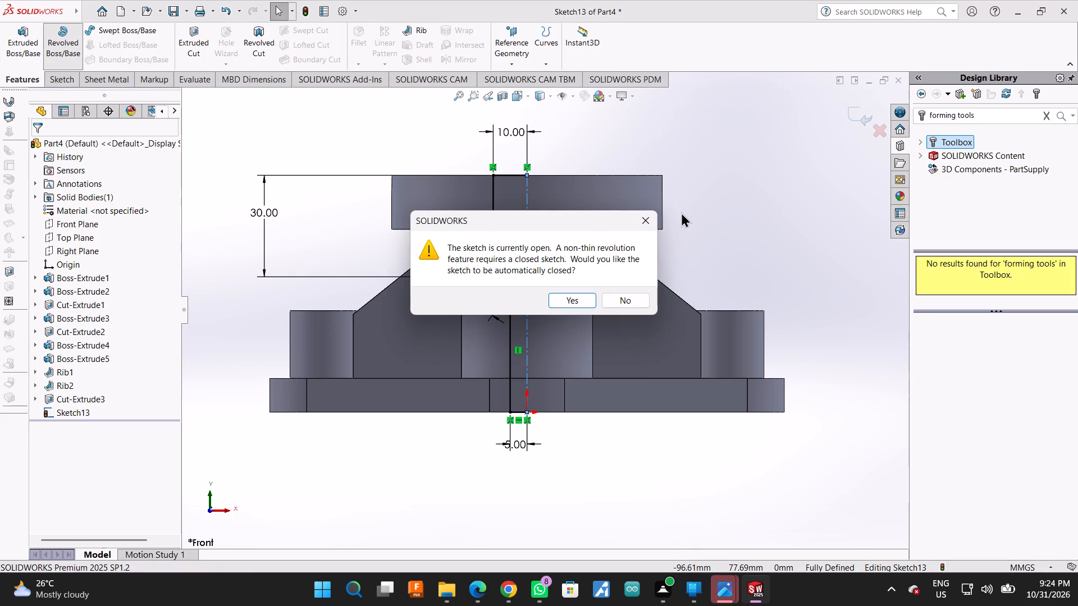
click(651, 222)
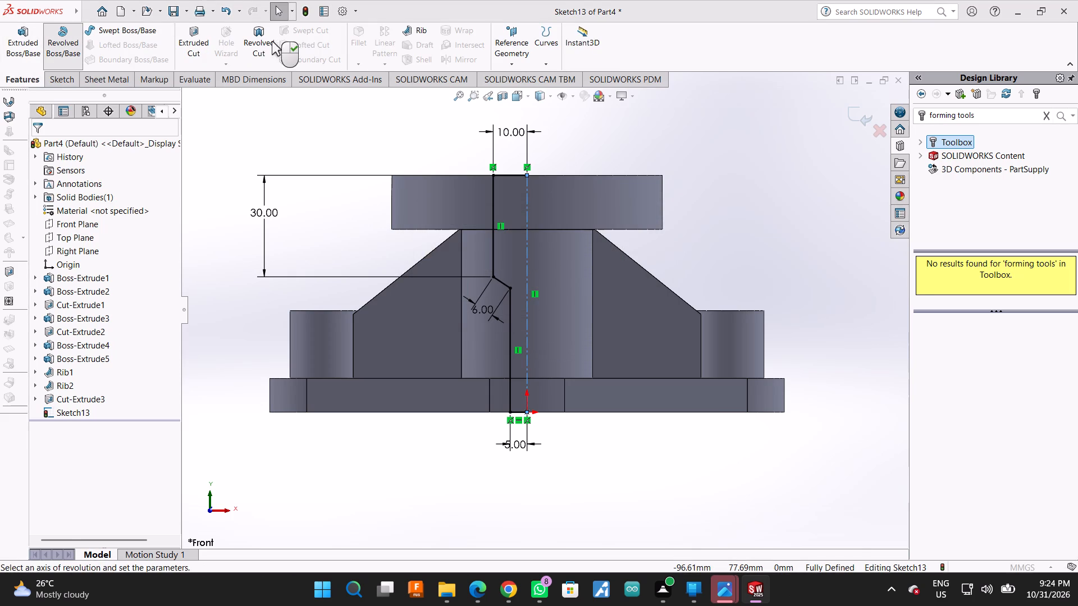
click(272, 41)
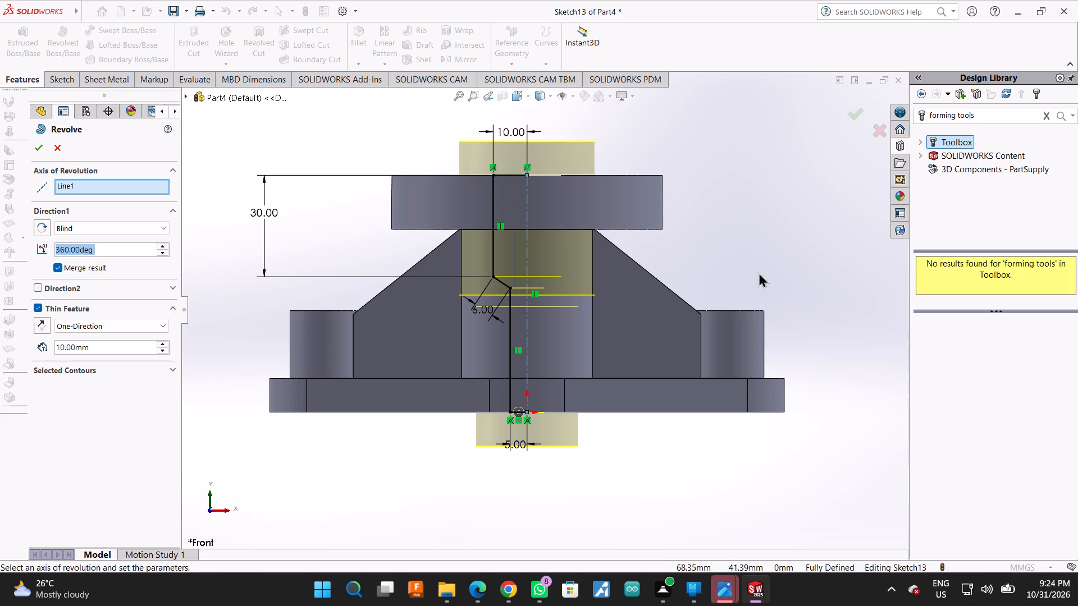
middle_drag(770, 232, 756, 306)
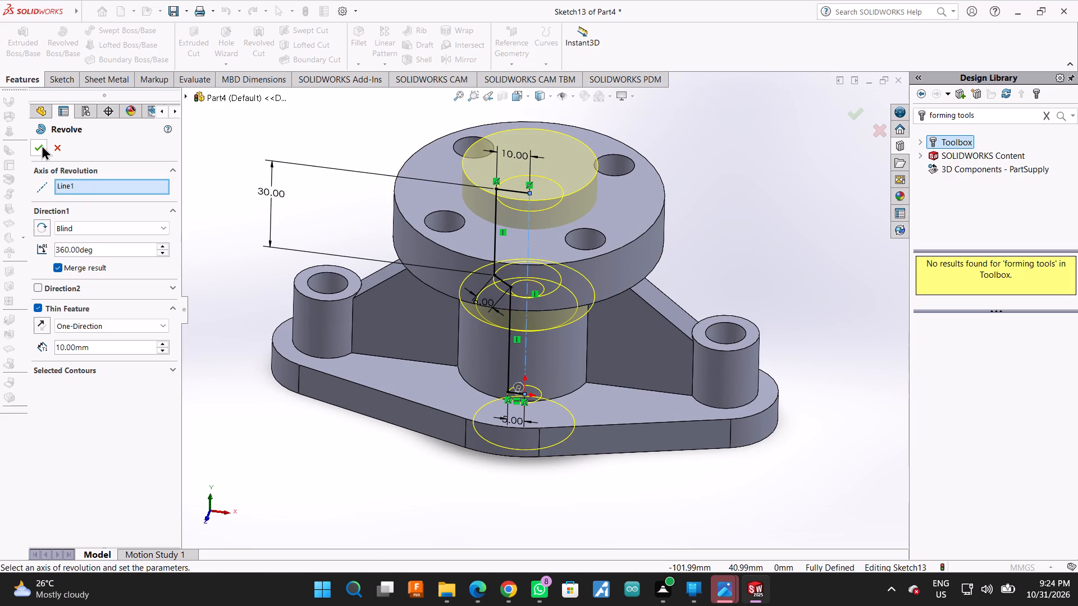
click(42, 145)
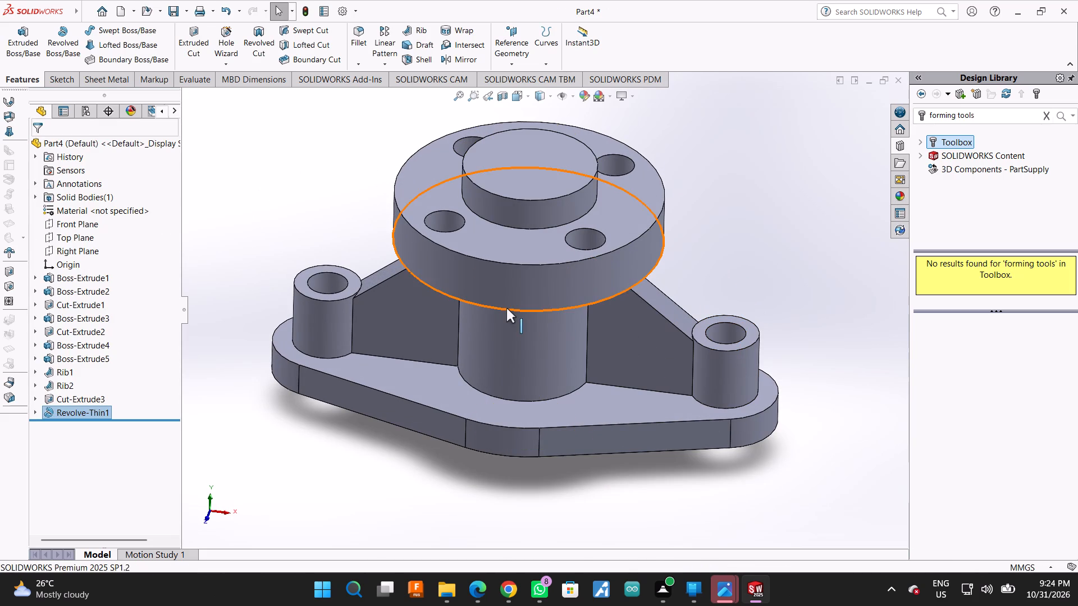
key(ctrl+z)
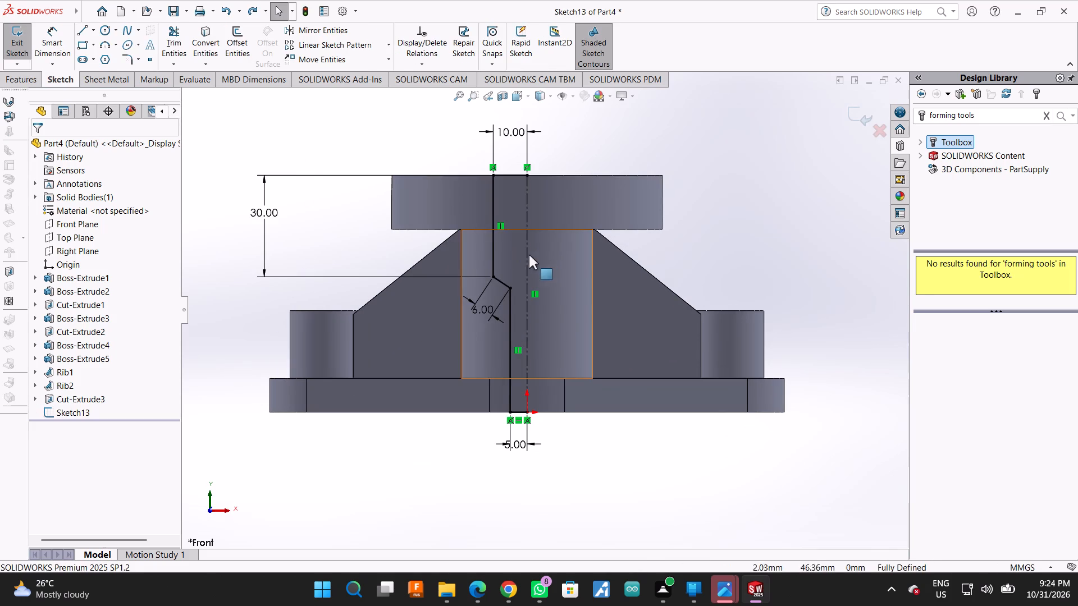
Cut the stepped central bore with a 360-degree Revolved Cut about the centreline, letting the open profile be closed automatically.
click(24, 76)
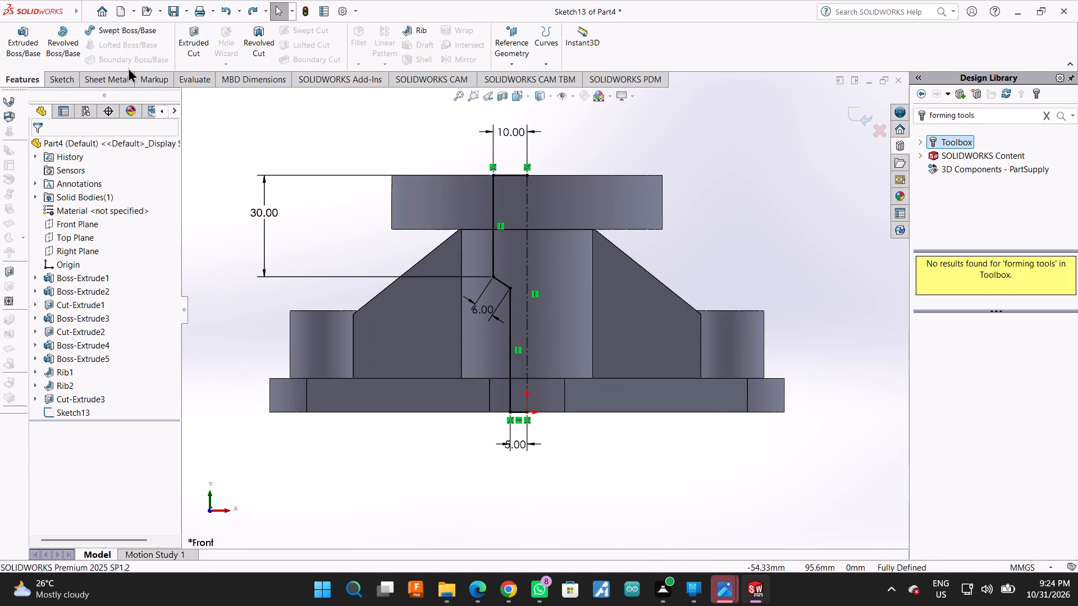
click(256, 38)
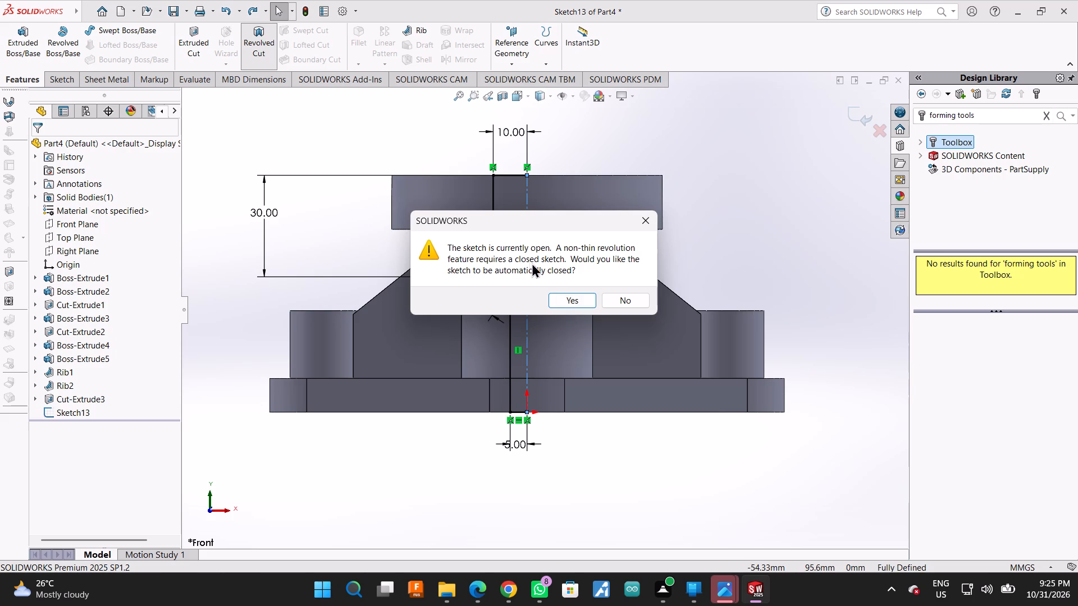
click(568, 293)
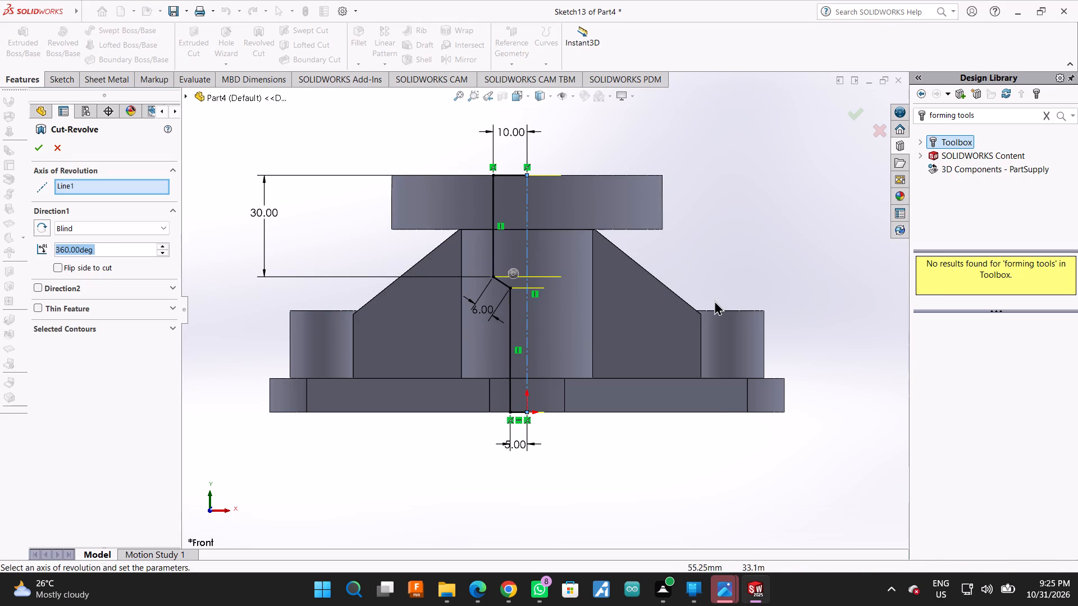
click(39, 147)
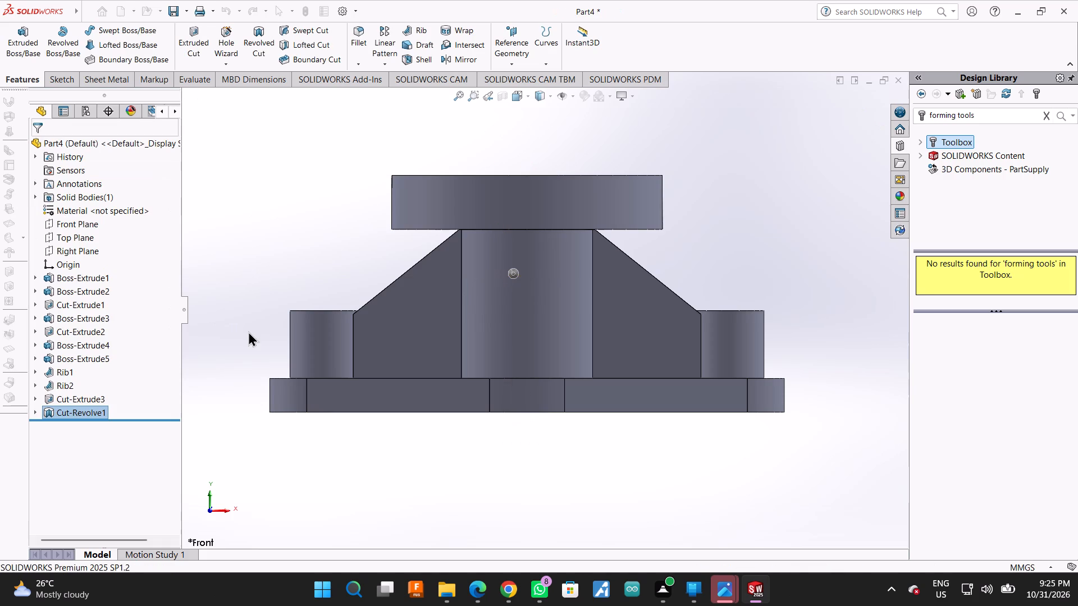
Examine the part from above and below, and inspect the stepped central bore in a section view at the Front Plane.
middle_drag(684, 269, 682, 297)
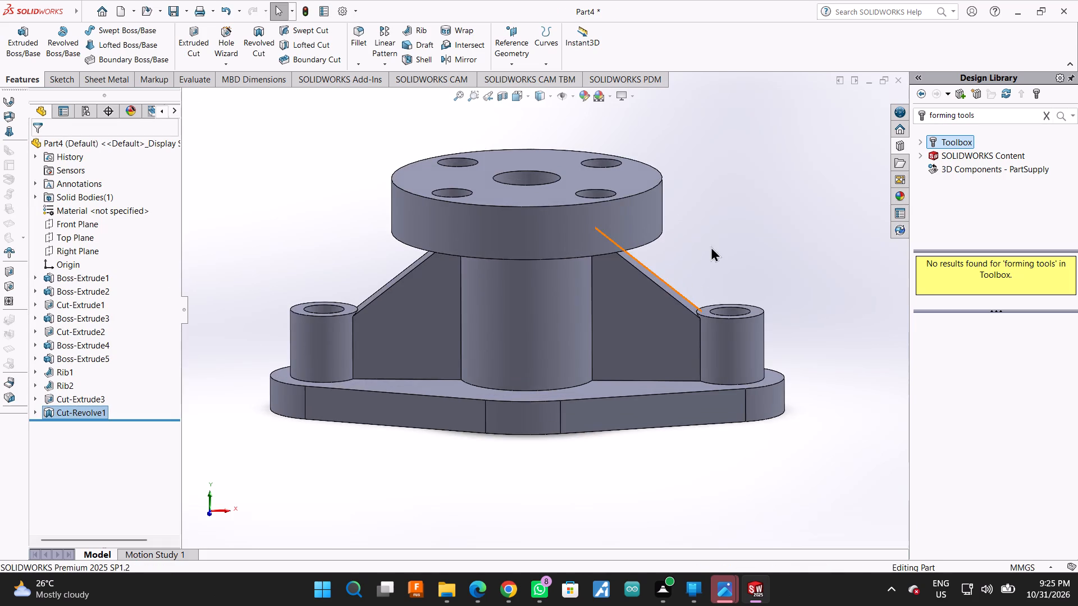
middle_drag(711, 246, 704, 319)
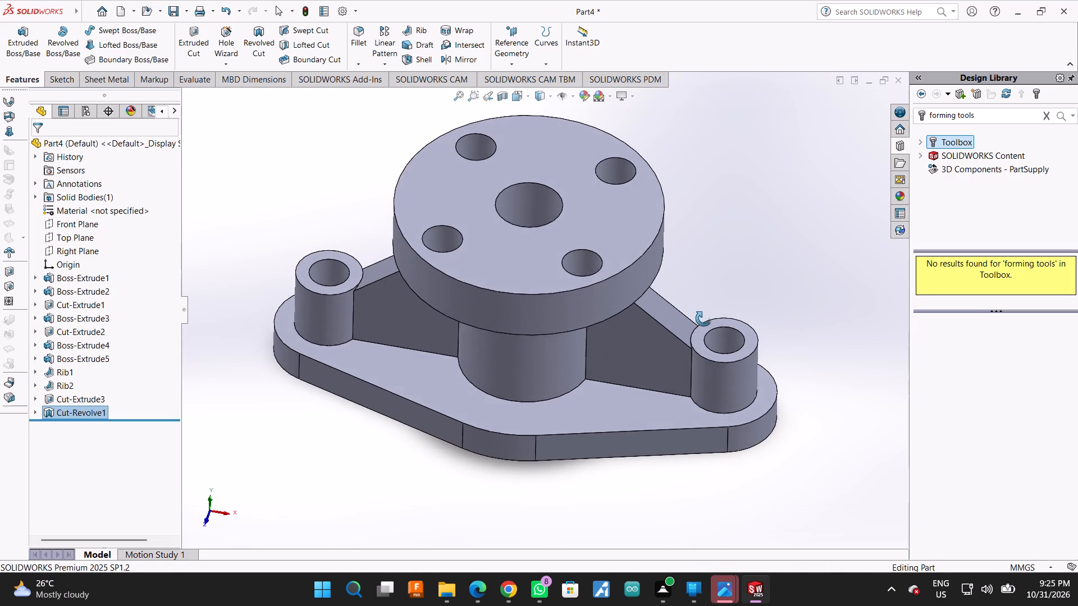
middle_drag(704, 319, 735, 180)
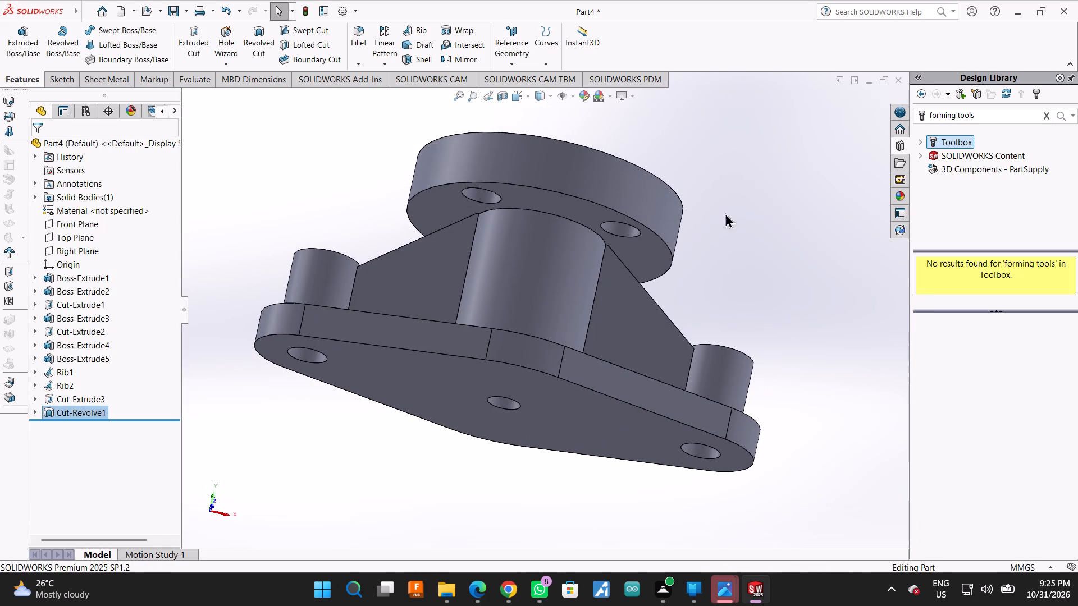
scroll(721, 251, up, 1)
key(space)
key(grave)
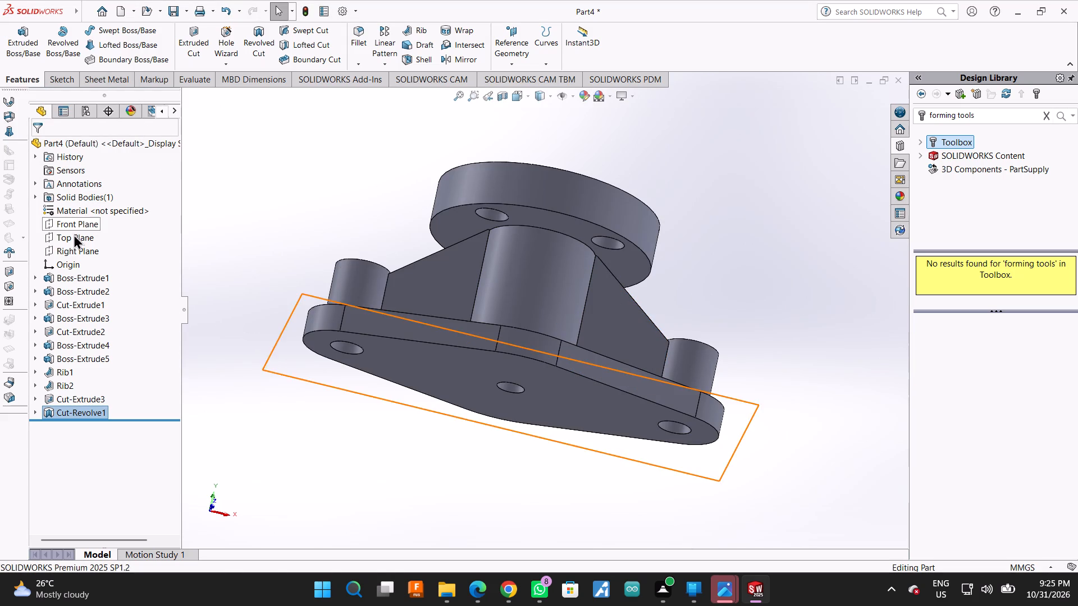
click(76, 226)
click(135, 208)
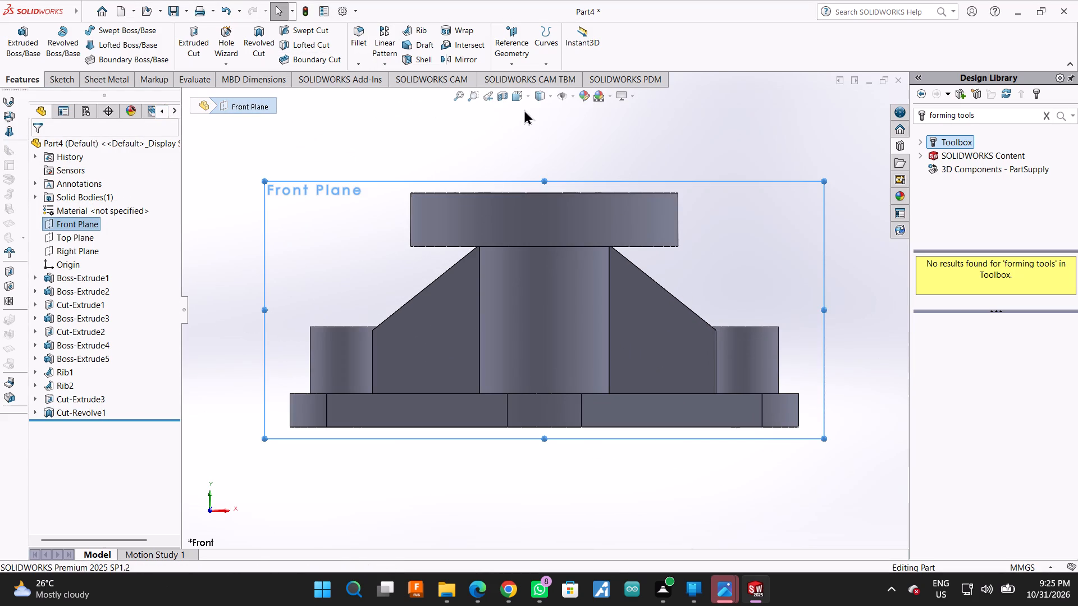
click(502, 102)
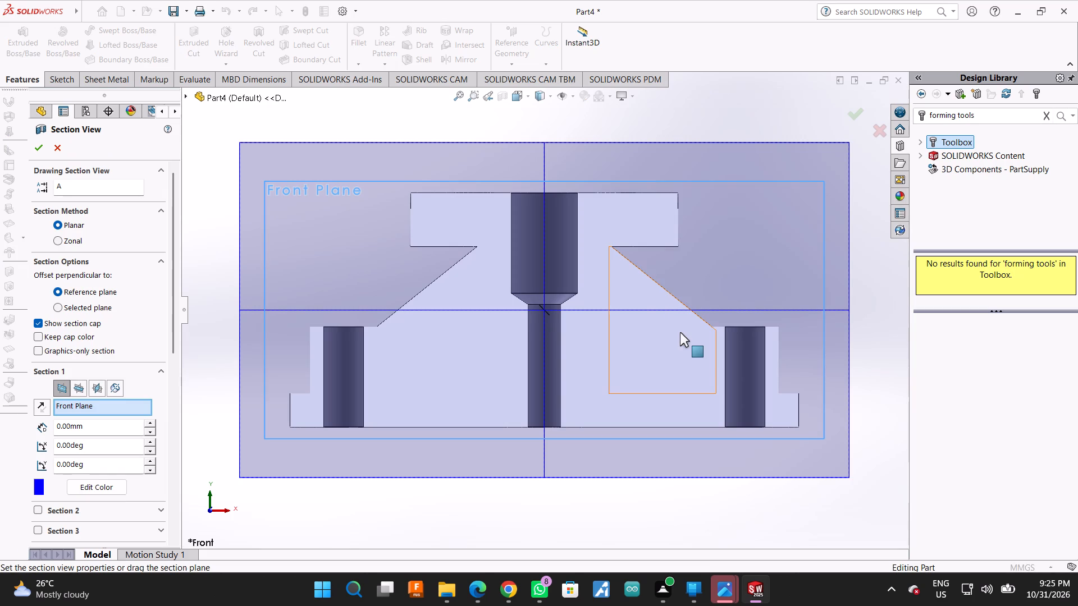
scroll(564, 306, down, 3)
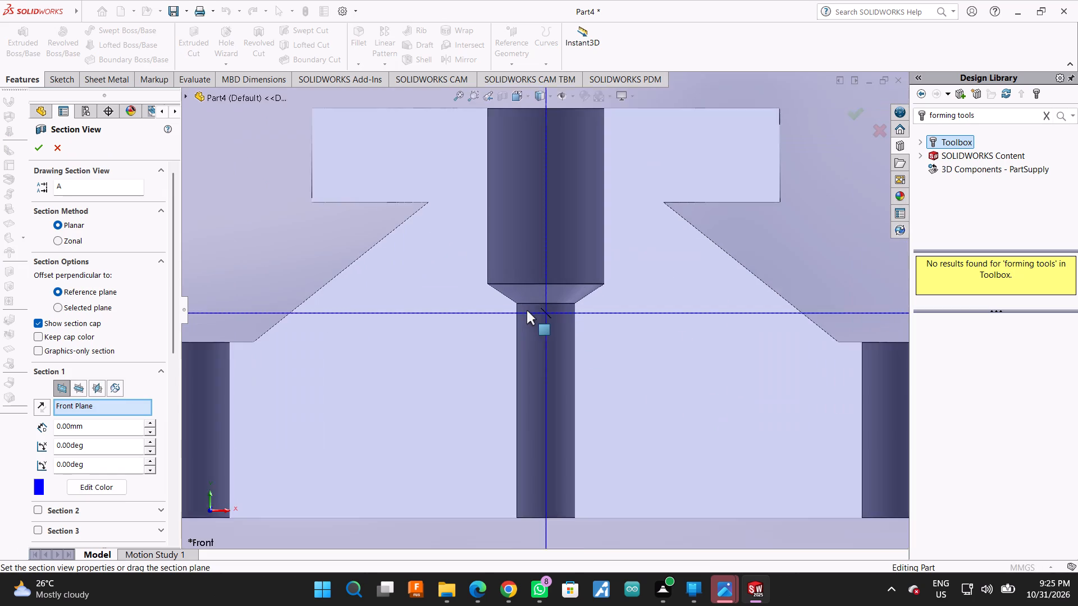
scroll(527, 310, down, 4)
scroll(551, 322, up, 8)
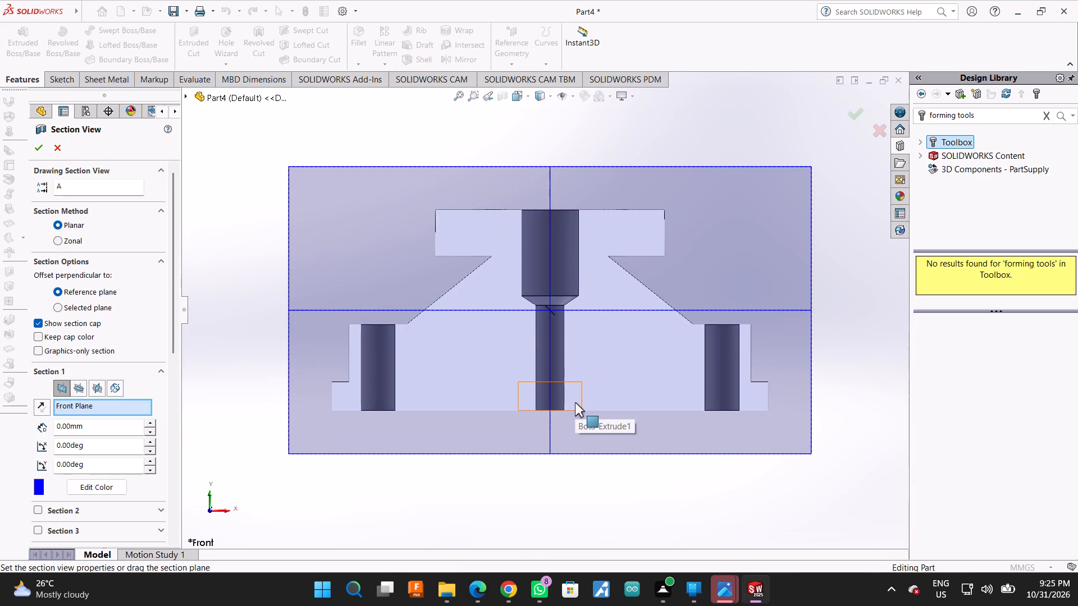
scroll(683, 359, up, 1)
key(Escape)
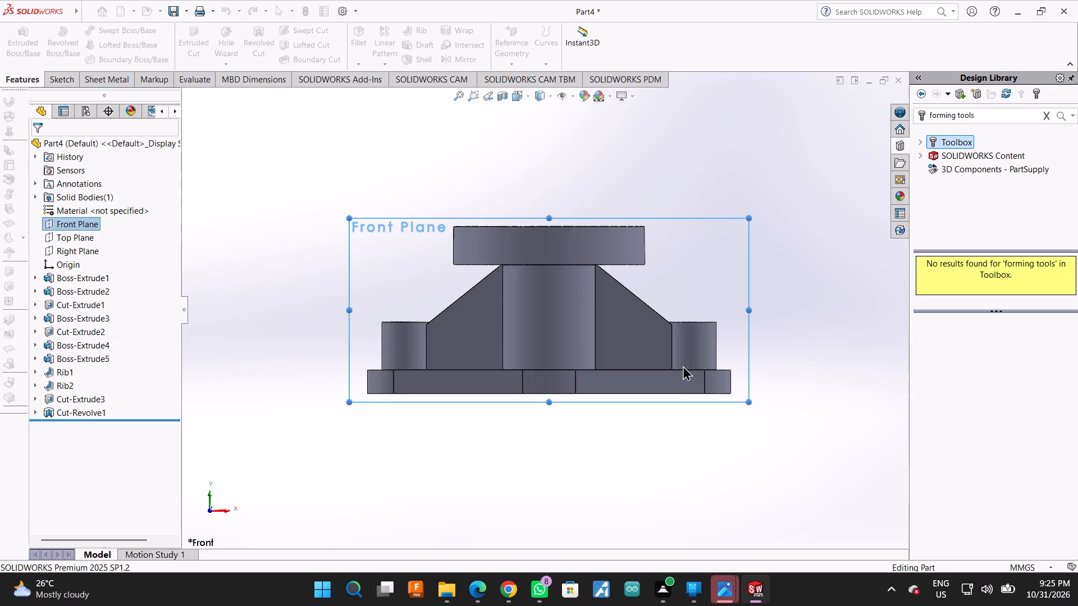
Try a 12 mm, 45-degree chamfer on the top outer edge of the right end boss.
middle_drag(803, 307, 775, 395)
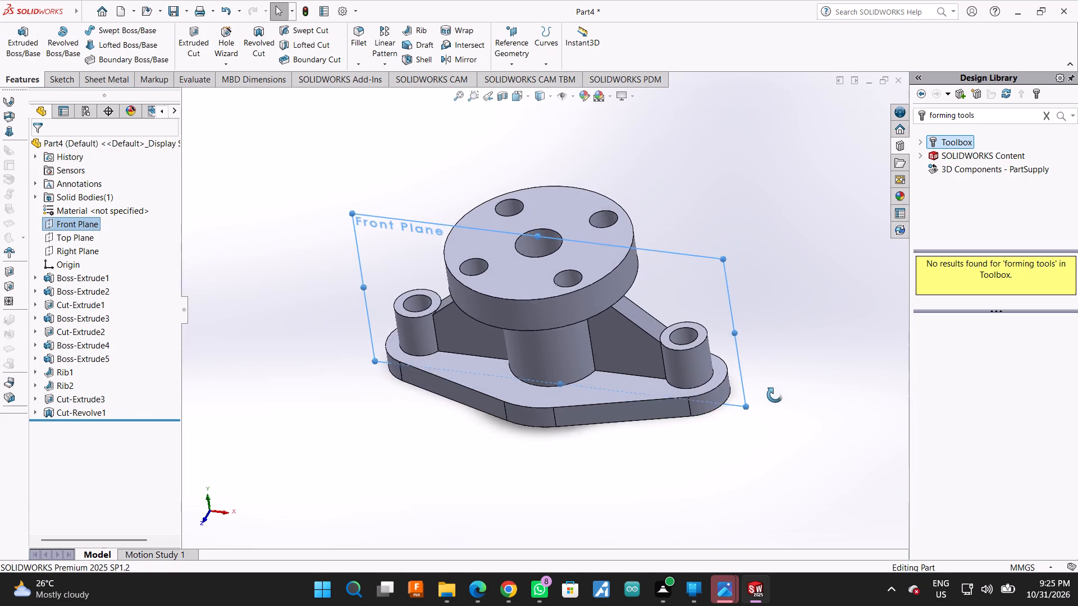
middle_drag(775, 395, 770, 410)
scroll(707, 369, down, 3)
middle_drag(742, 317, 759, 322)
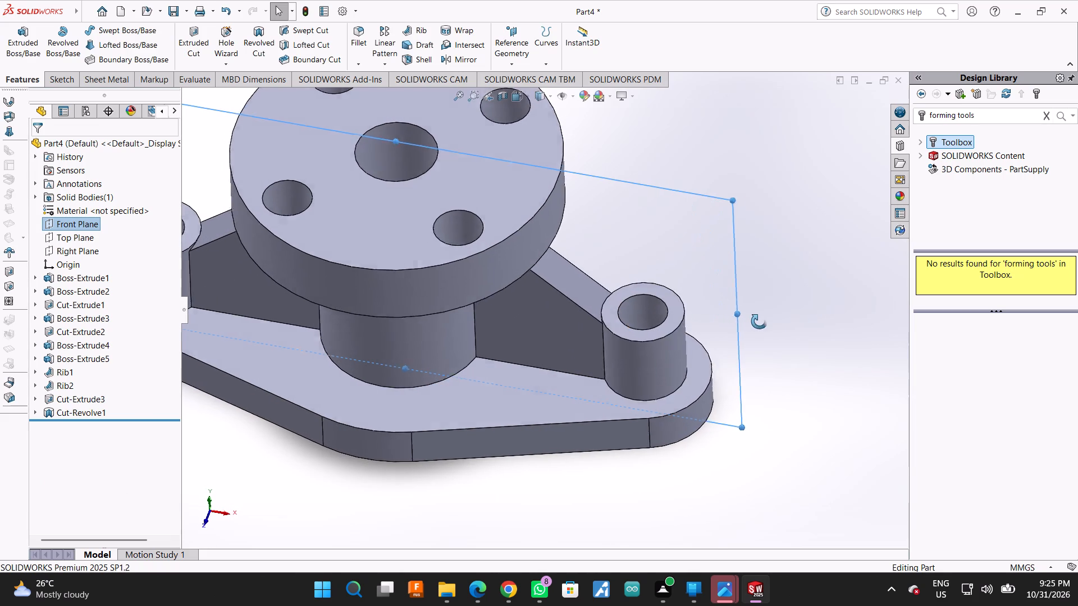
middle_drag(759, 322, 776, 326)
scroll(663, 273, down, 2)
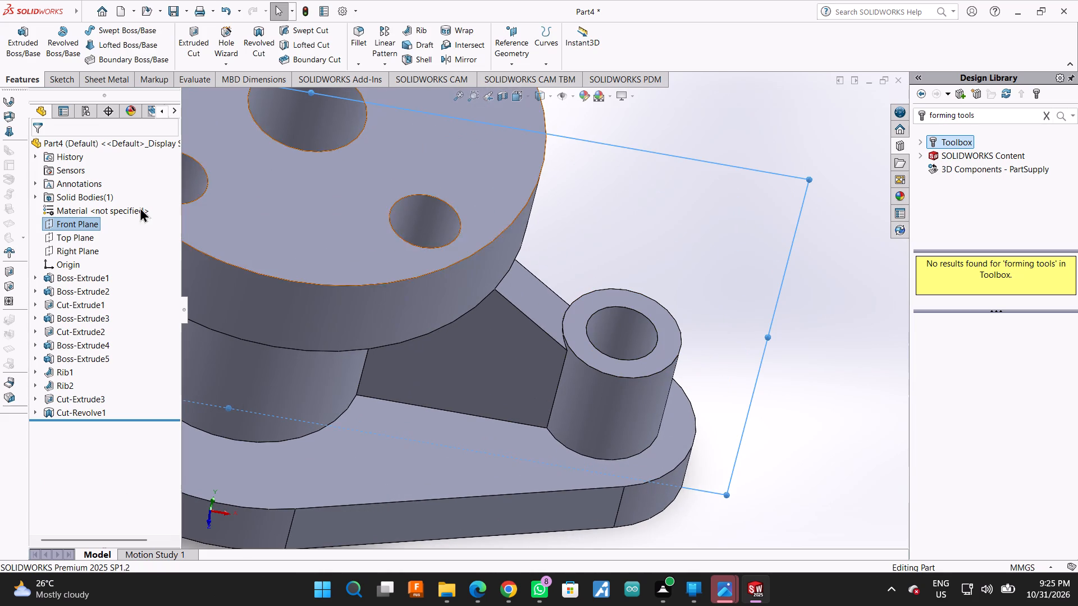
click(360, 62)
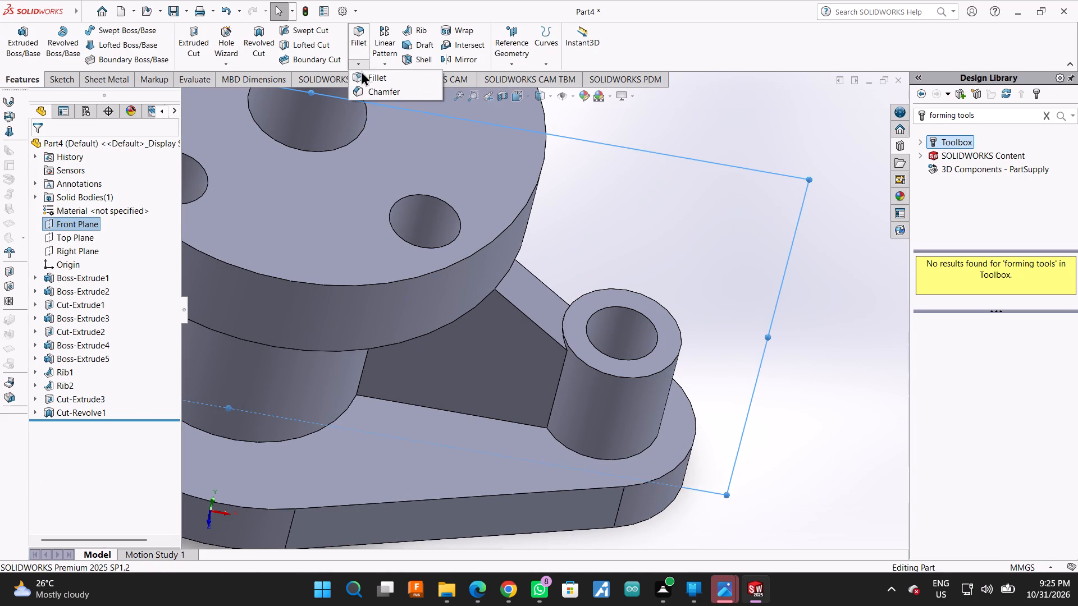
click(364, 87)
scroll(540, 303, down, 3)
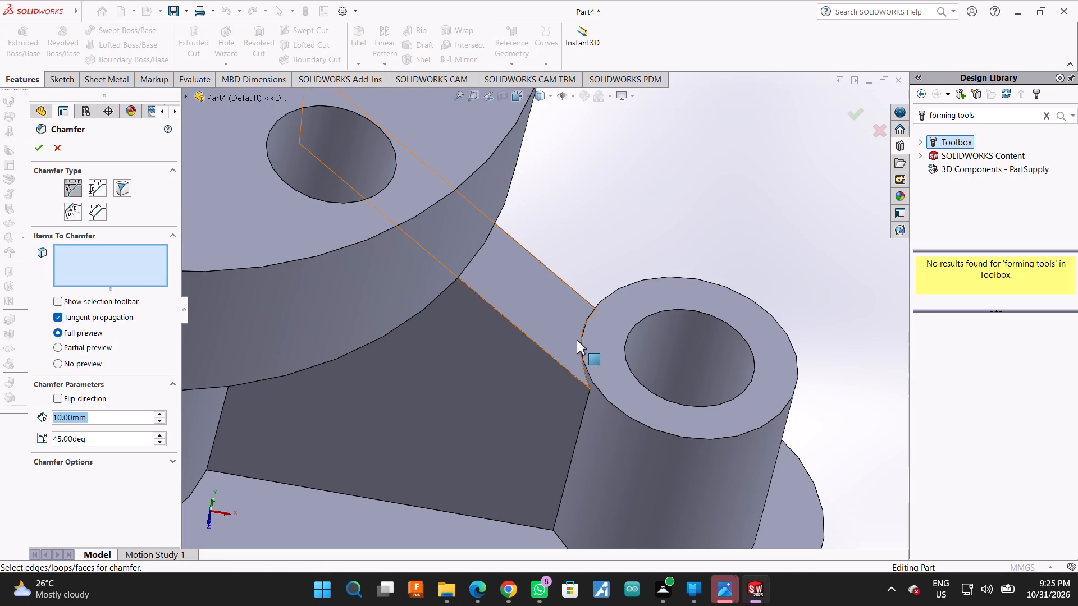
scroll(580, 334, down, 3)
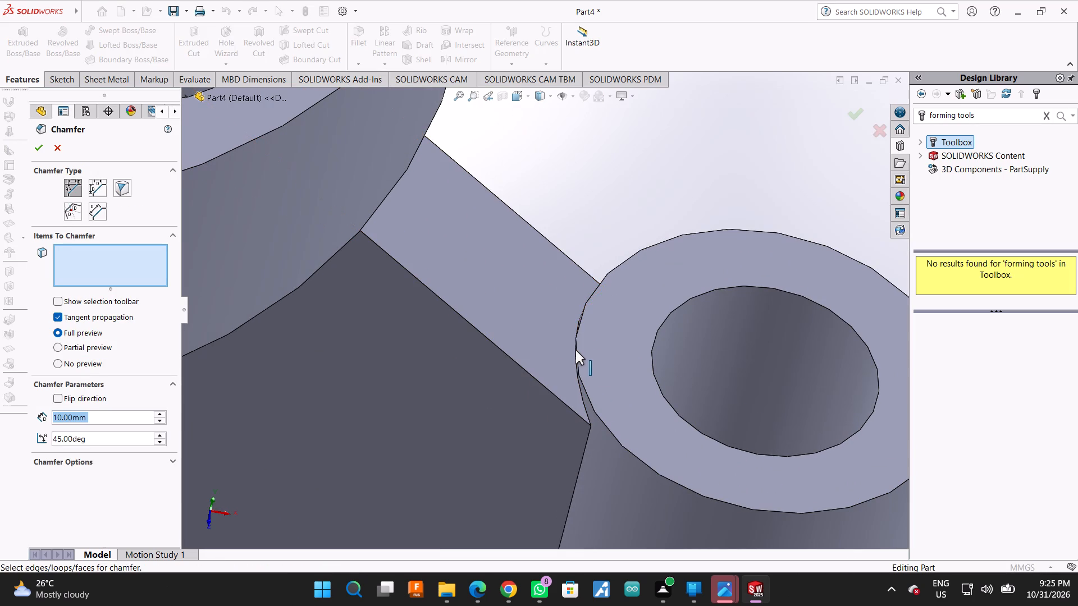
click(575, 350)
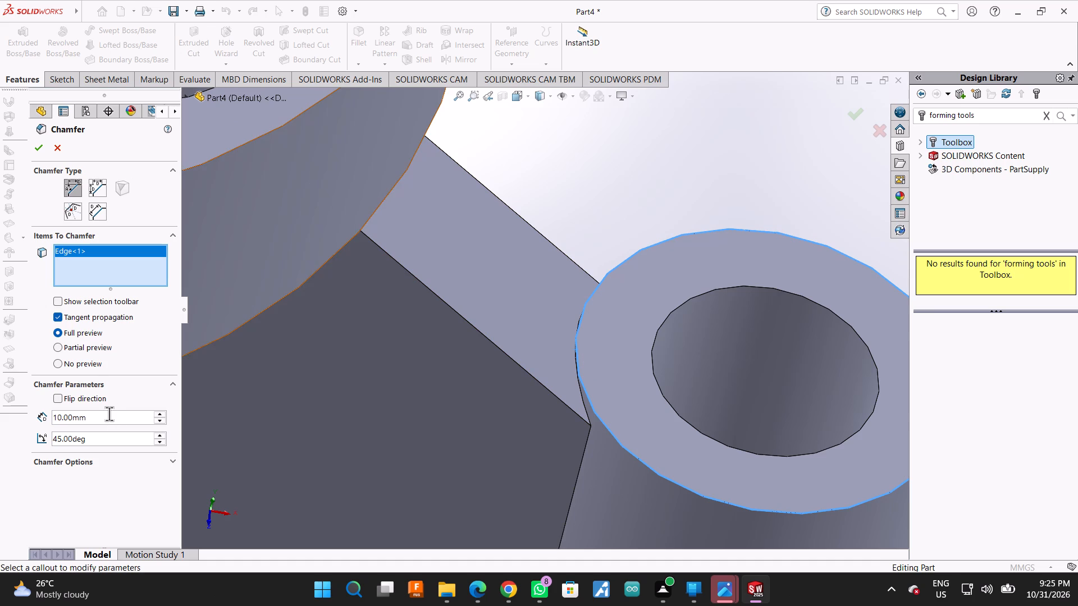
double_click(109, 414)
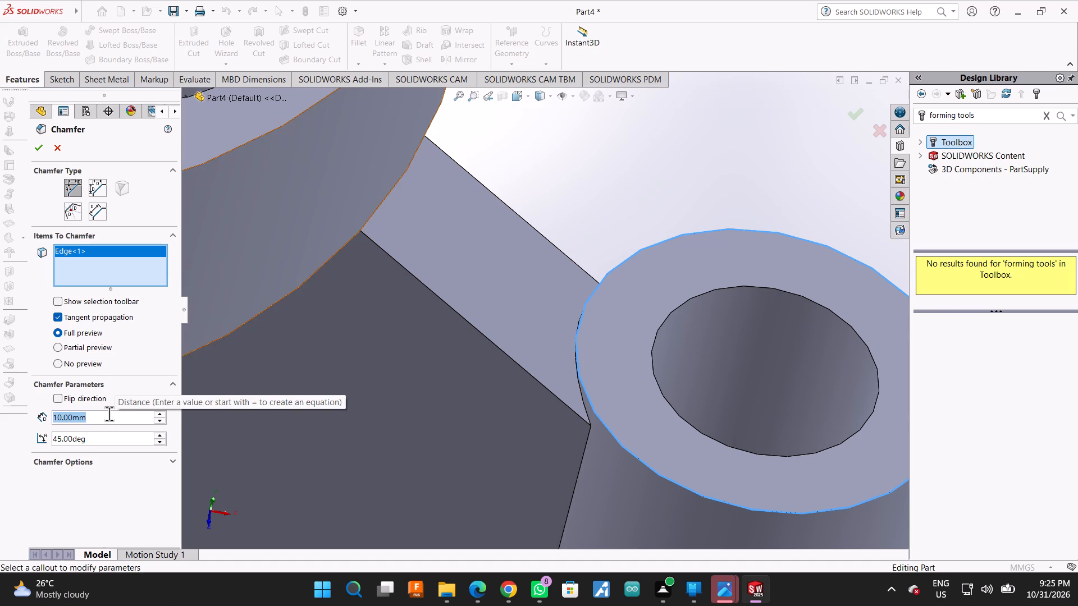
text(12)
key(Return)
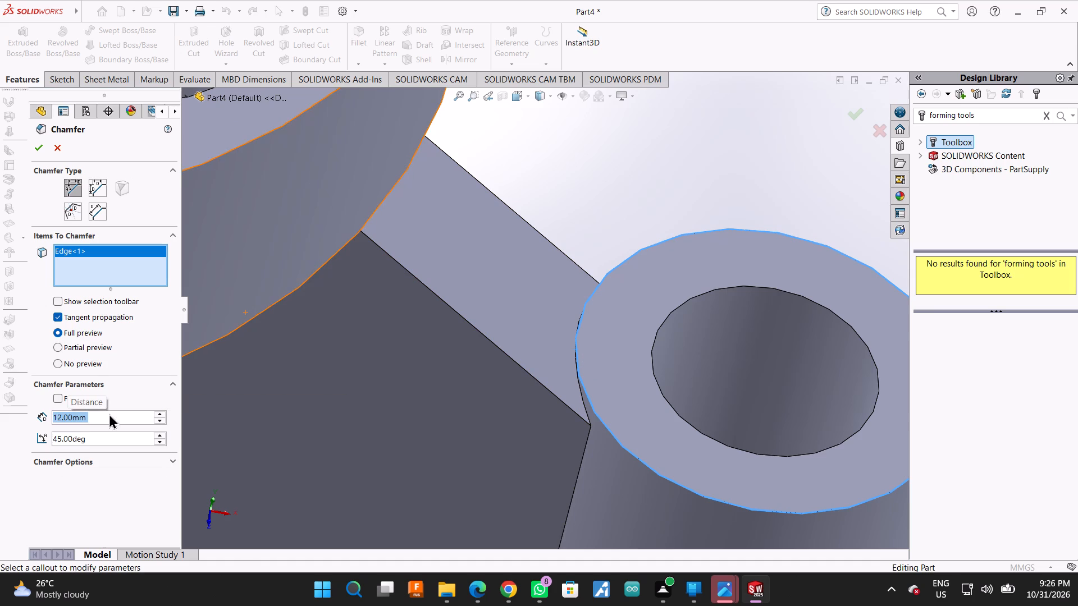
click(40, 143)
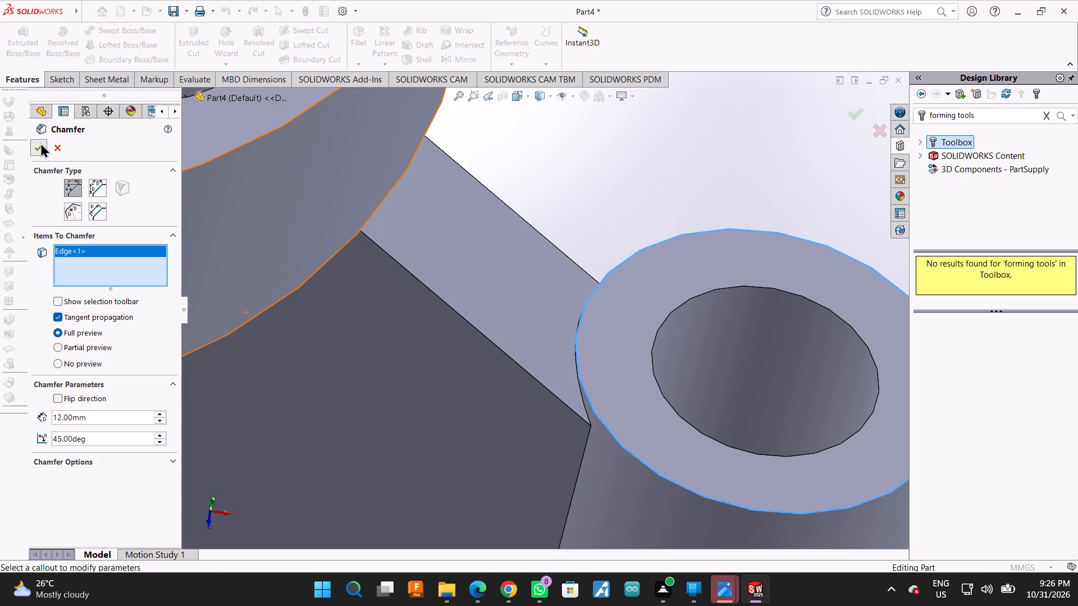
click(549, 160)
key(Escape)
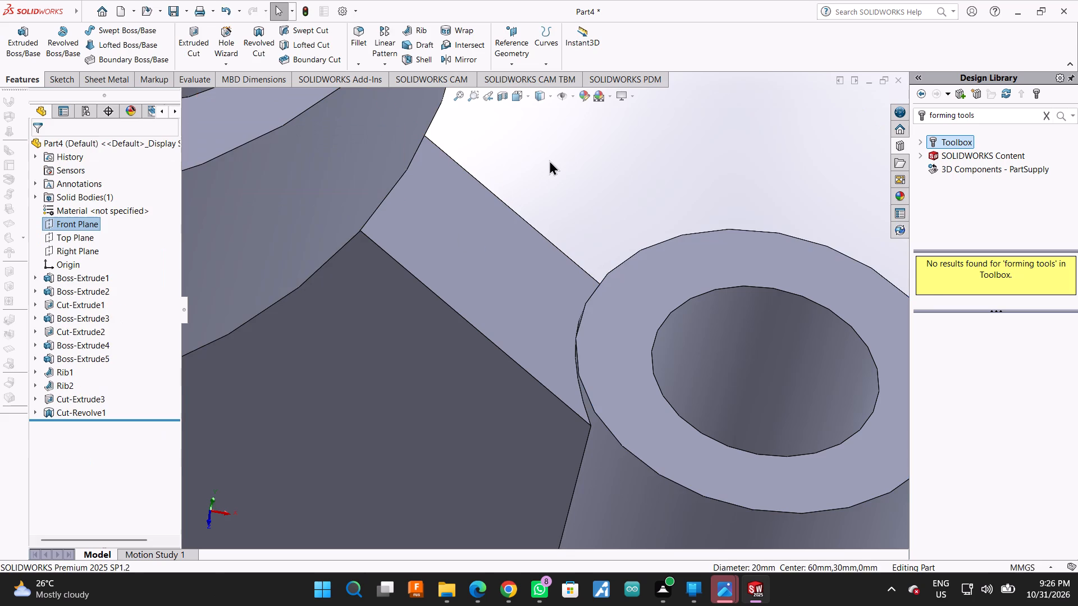
Examine from several angles where the right rib's sloped face meets the end boss.
scroll(580, 210, up, 6)
middle_drag(794, 405, 789, 301)
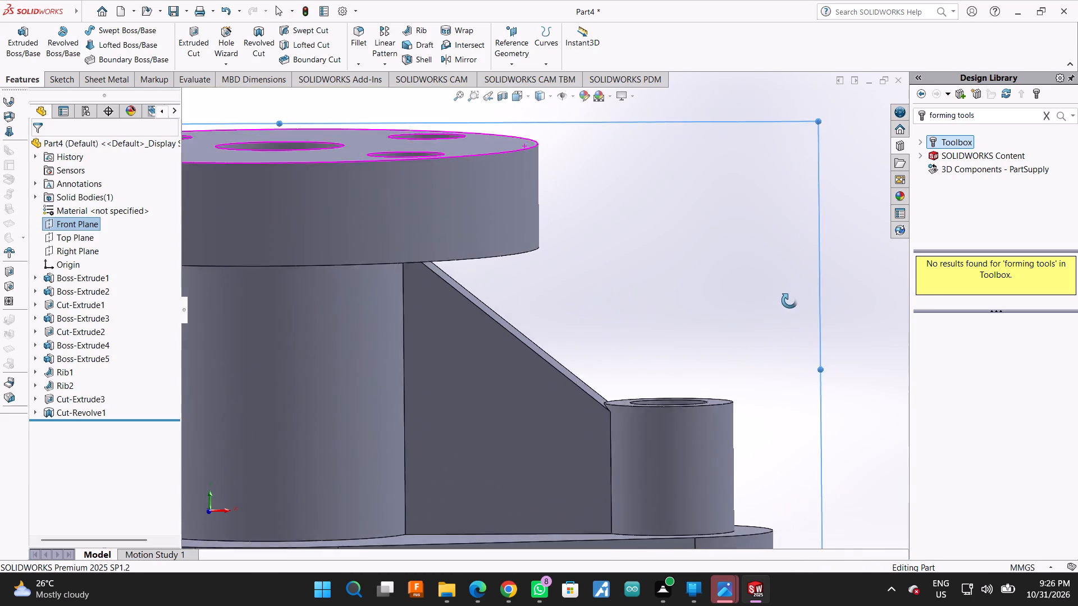
middle_drag(789, 301, 794, 369)
key(Escape)
middle_drag(794, 369, 745, 384)
scroll(777, 348, up, 5)
scroll(777, 348, down, 1)
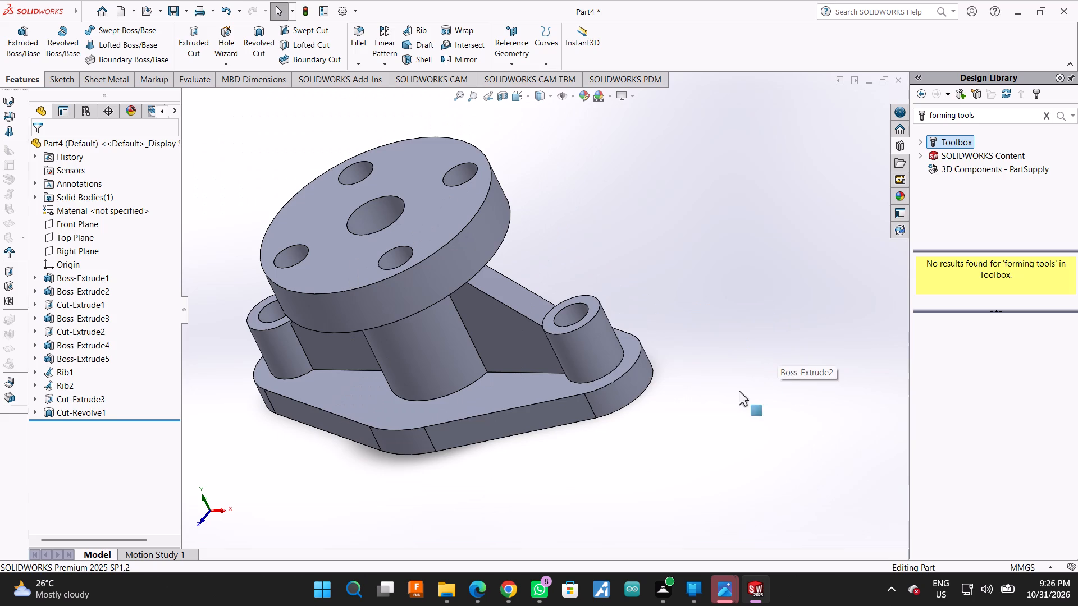
scroll(769, 385, up, 2)
middle_drag(692, 279, 711, 318)
scroll(599, 324, down, 1)
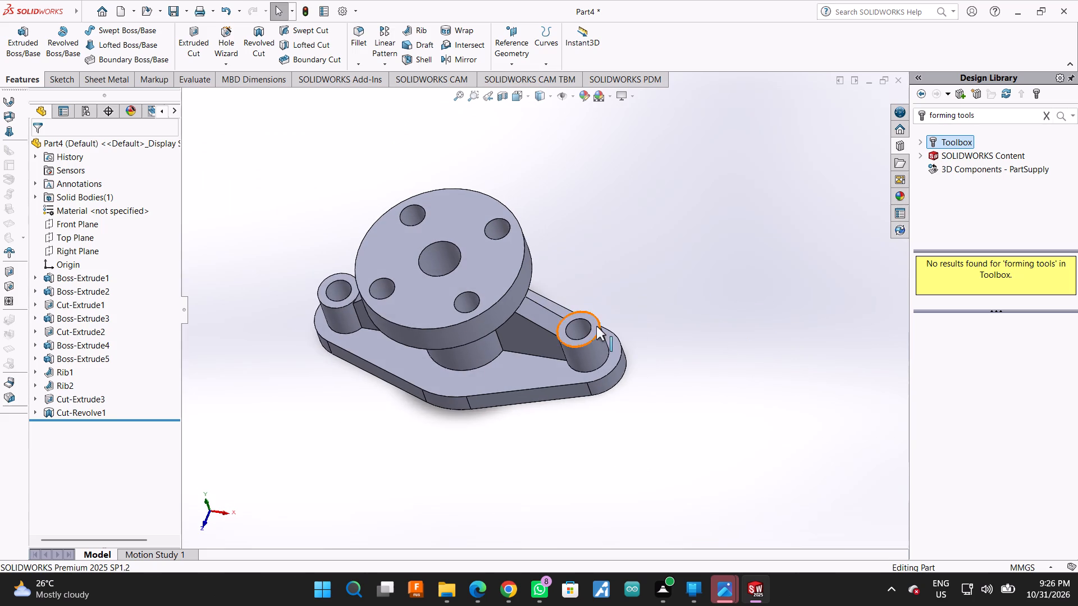
scroll(596, 326, down, 5)
middle_click(510, 450)
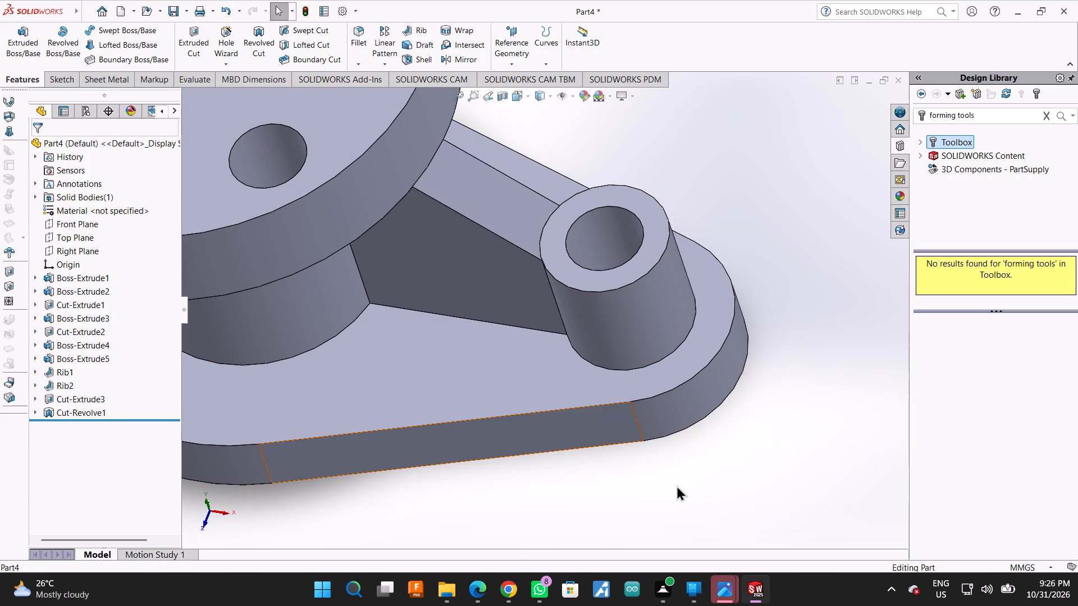
scroll(677, 485, up, 1)
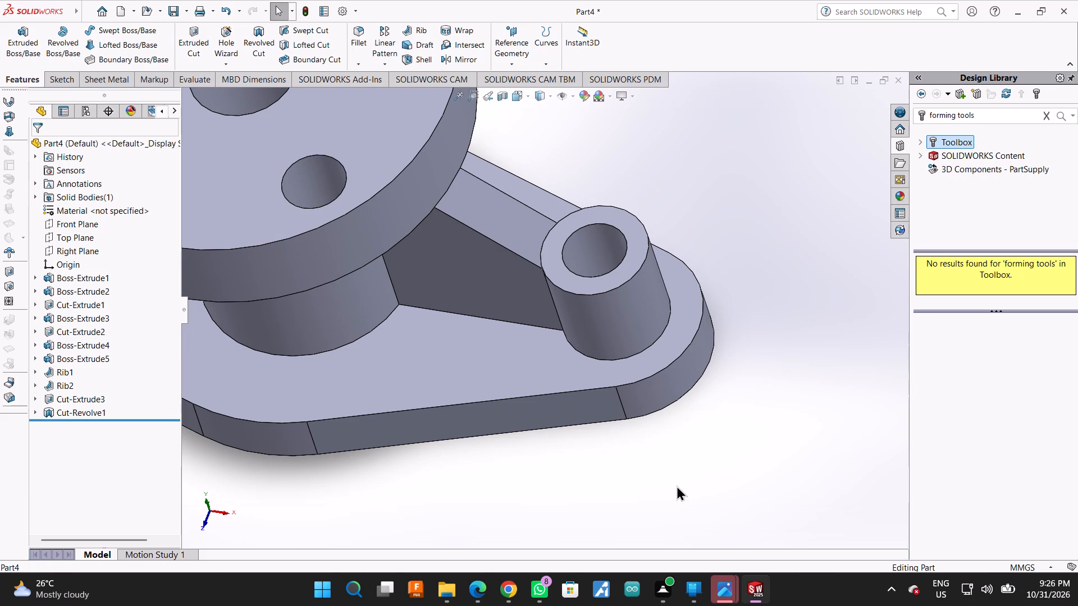
scroll(565, 278, up, 1)
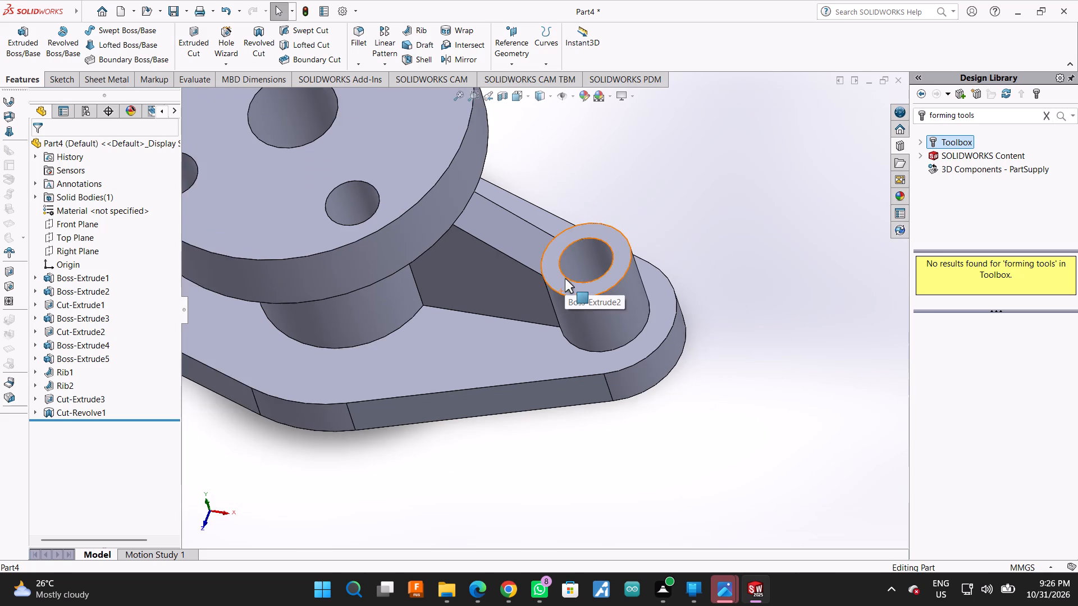
scroll(565, 278, down, 2)
middle_drag(769, 228, 800, 231)
scroll(769, 227, down, 1)
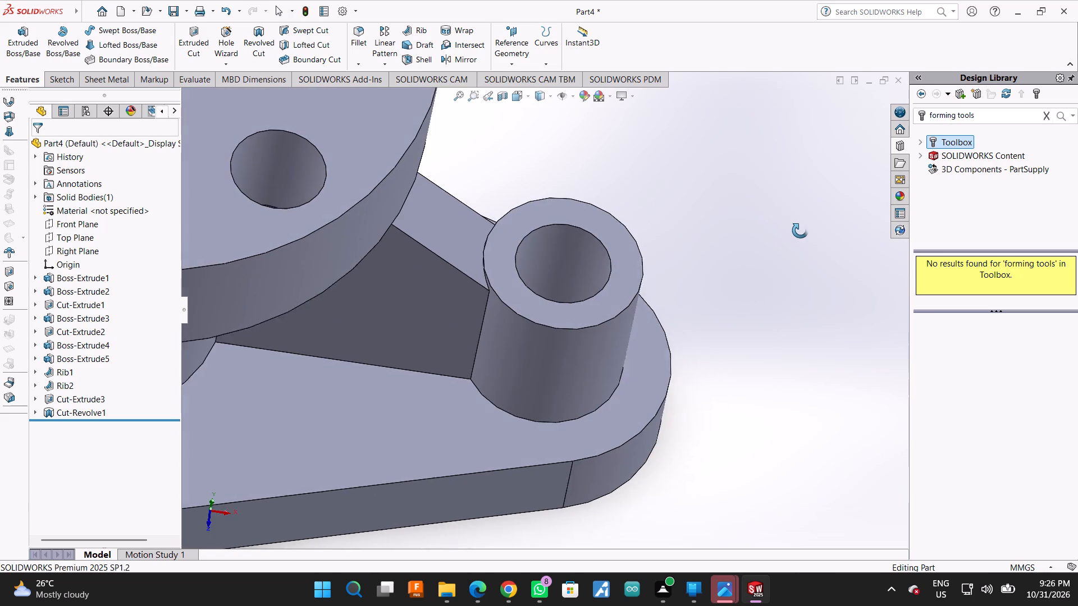
middle_drag(800, 231, 788, 226)
scroll(788, 226, up, 2)
Delete the right-hand rib feature, Rib1, together with its leftover sketch, Sketch9.
right_click(70, 373)
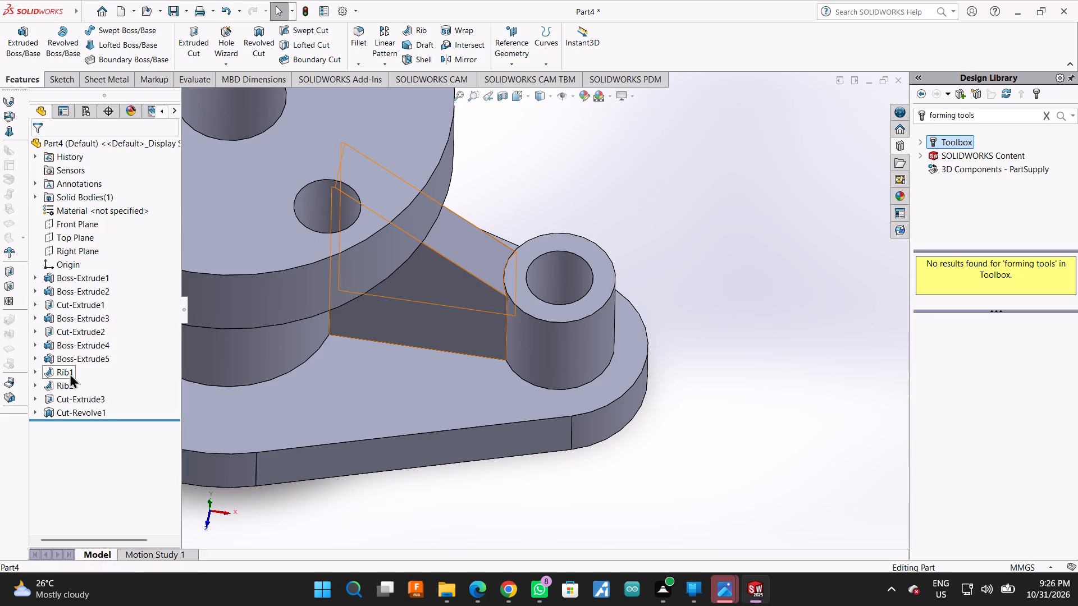
click(106, 407)
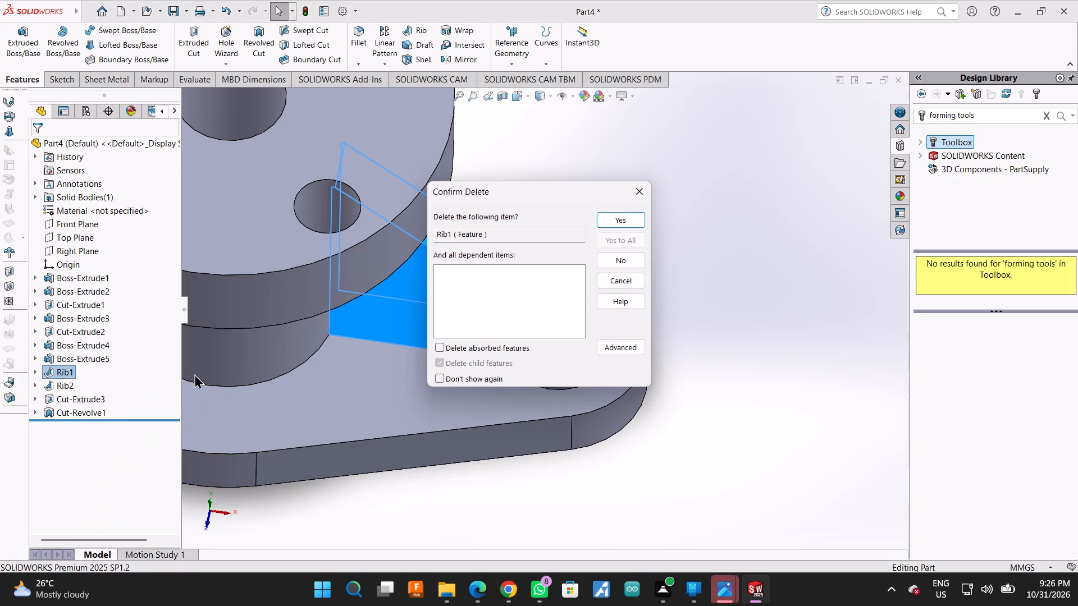
click(637, 220)
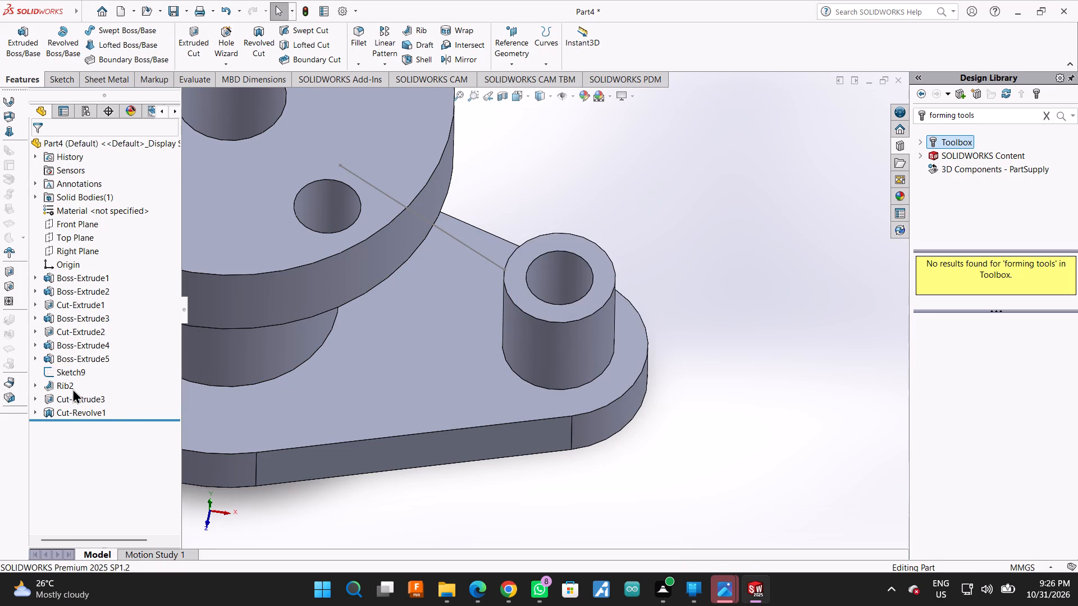
click(72, 388)
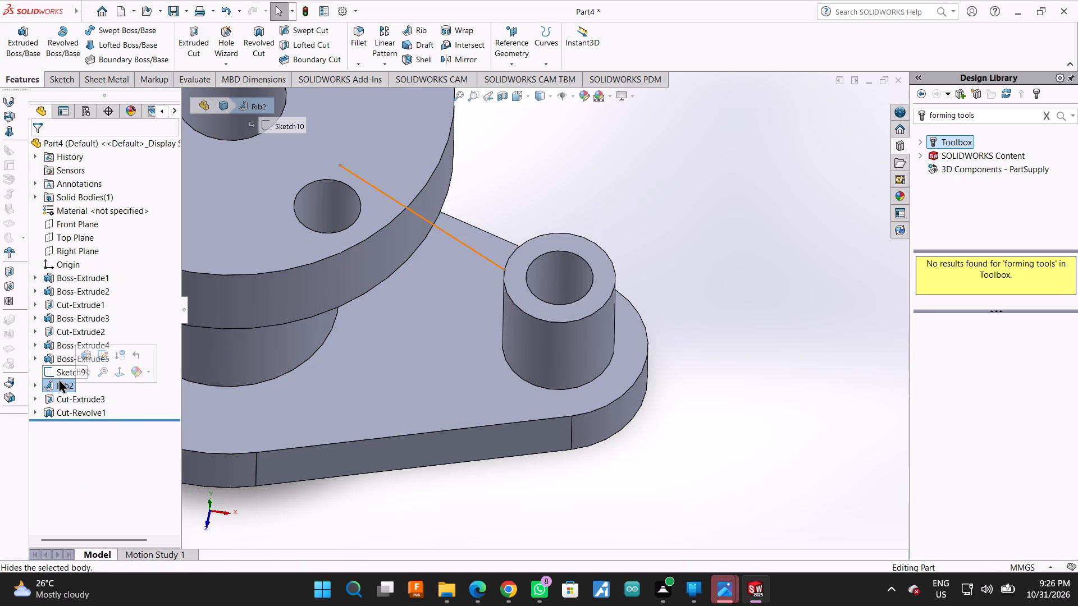
click(58, 378)
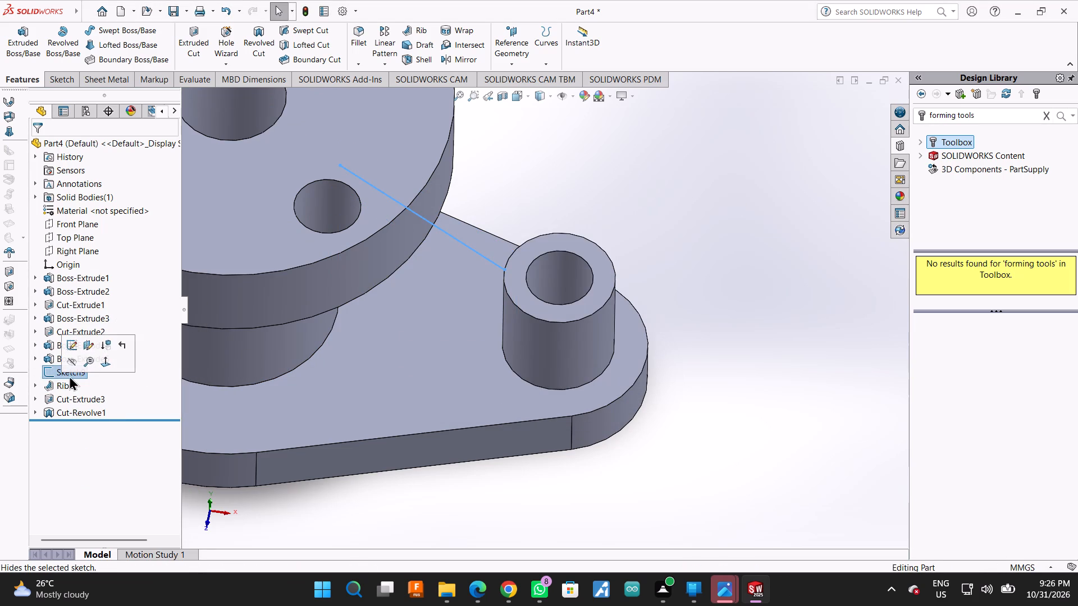
right_click(63, 376)
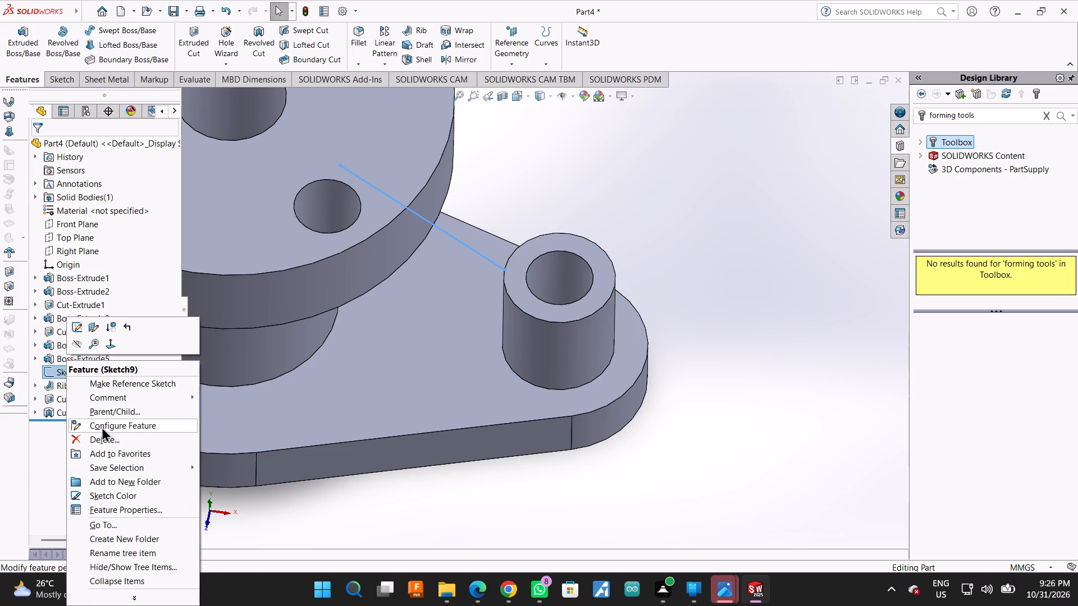
click(101, 437)
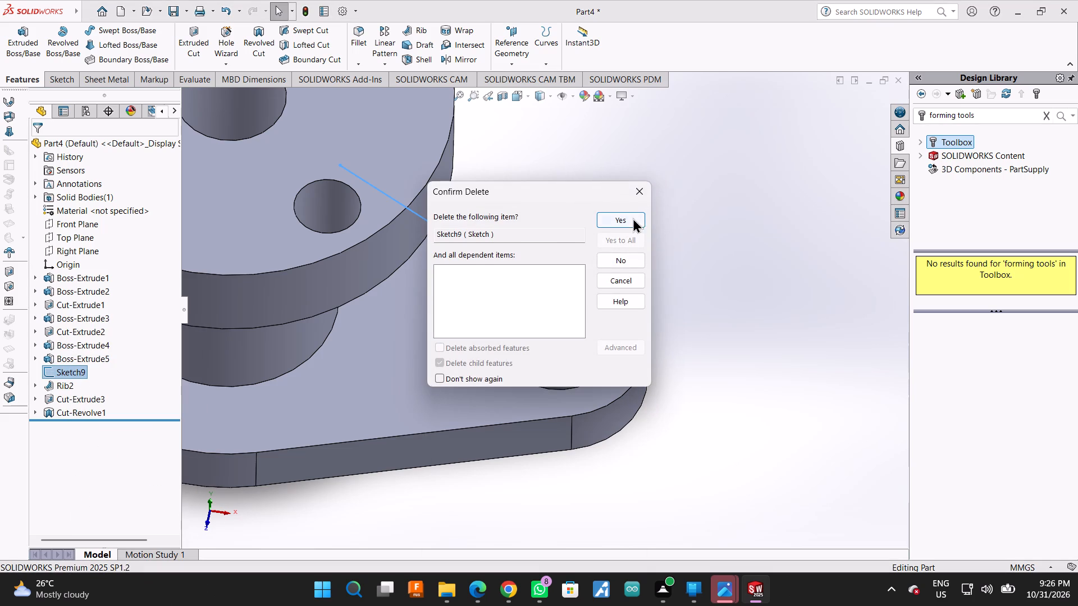
click(633, 218)
Delete the remaining left-hand rib feature, Rib2, together with its leftover sketch, Sketch10.
right_click(88, 371)
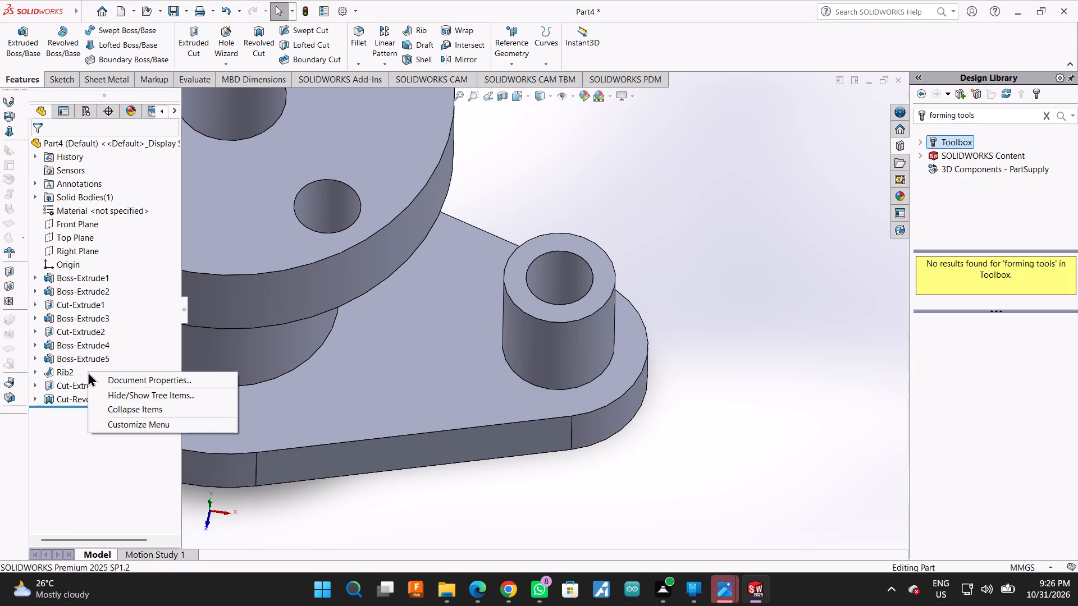
click(58, 366)
right_click(58, 367)
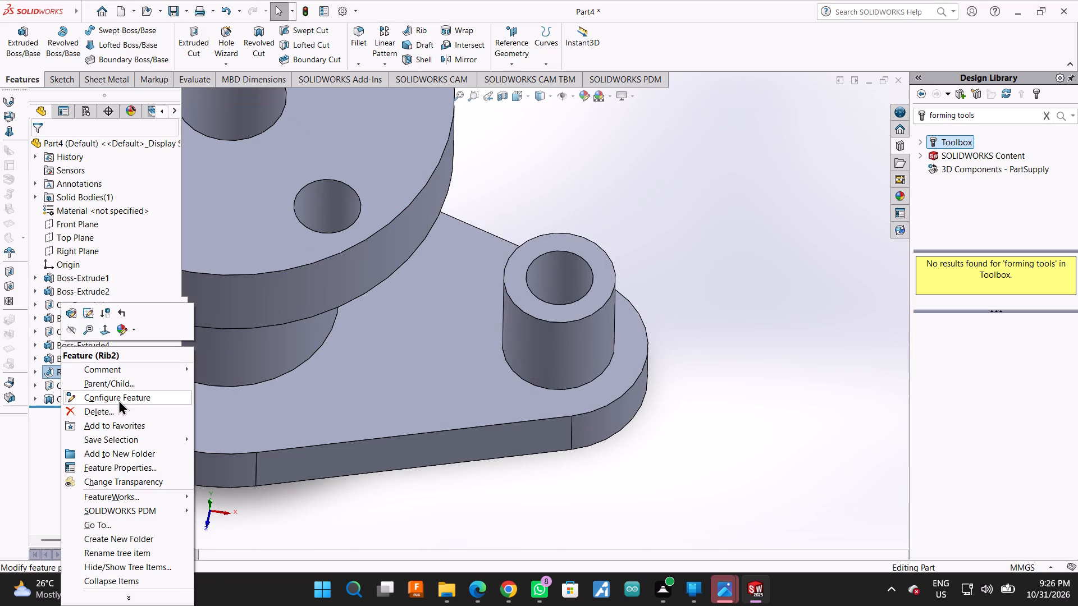
click(111, 414)
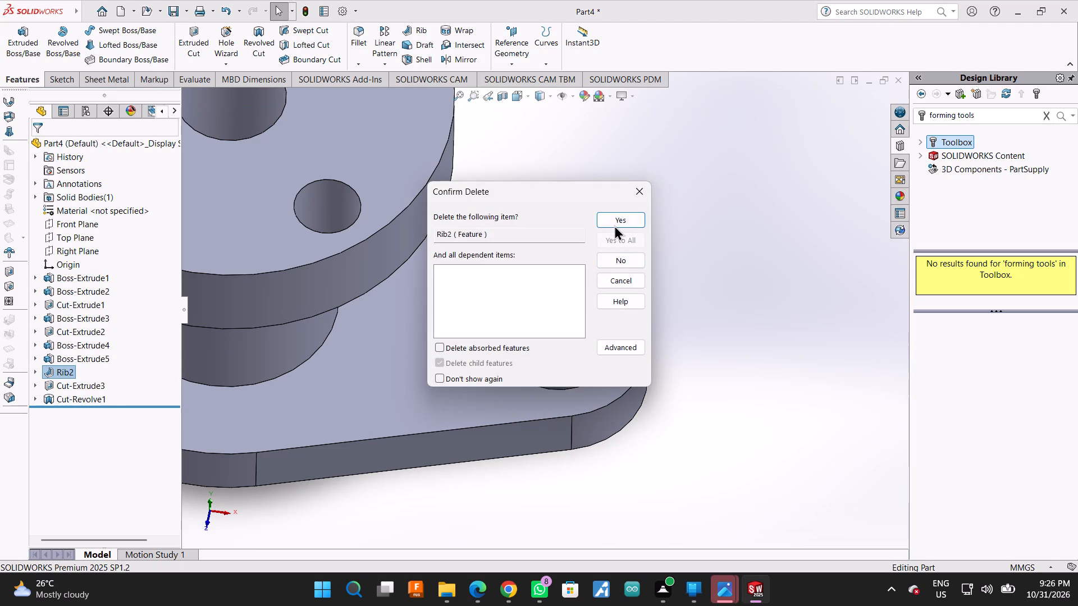
click(614, 224)
right_click(78, 370)
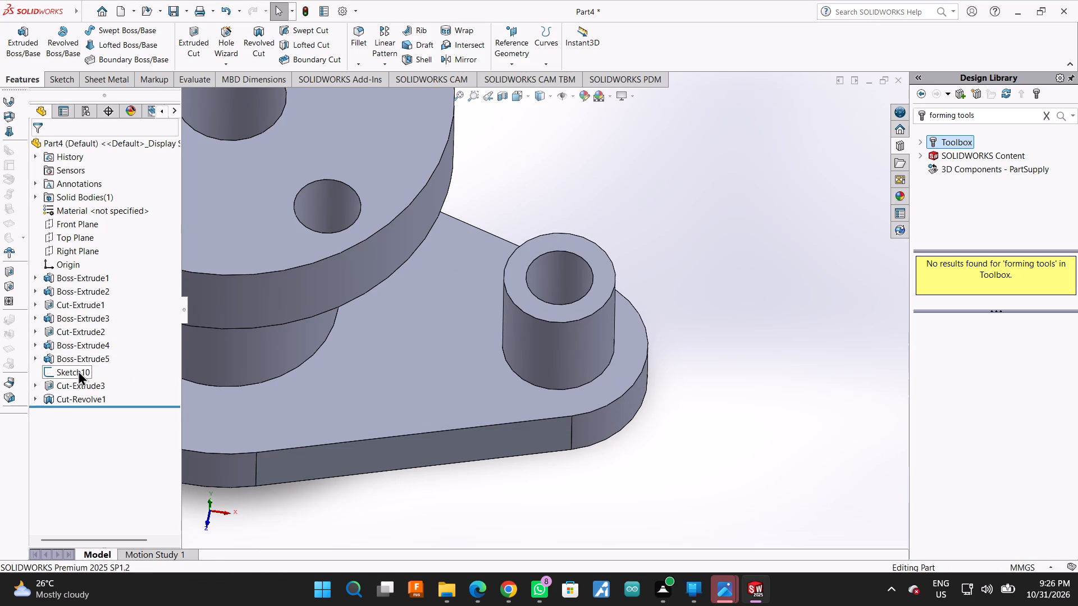
click(124, 442)
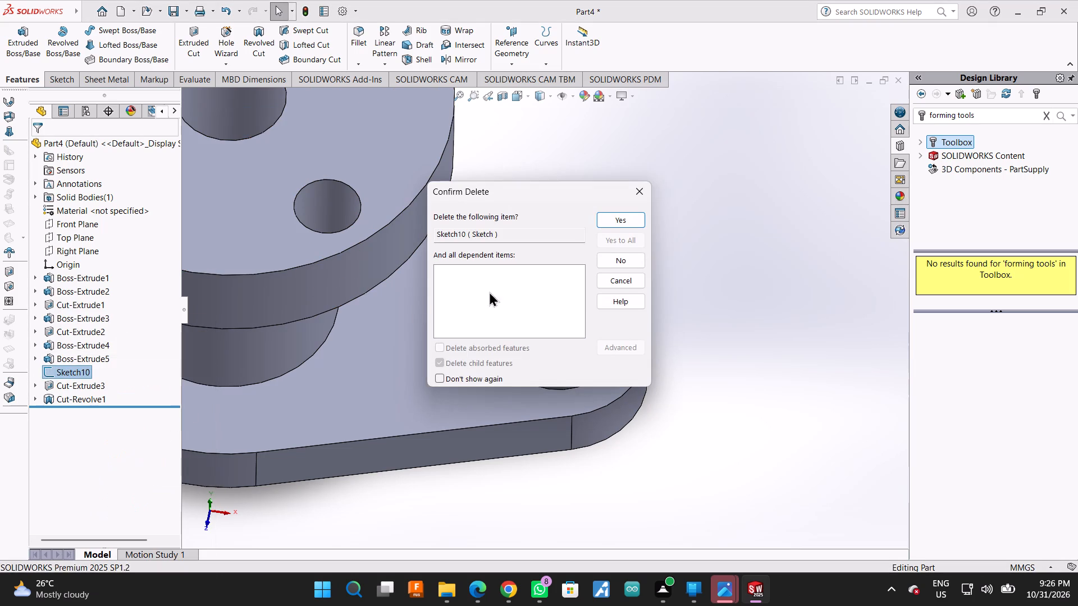
click(610, 218)
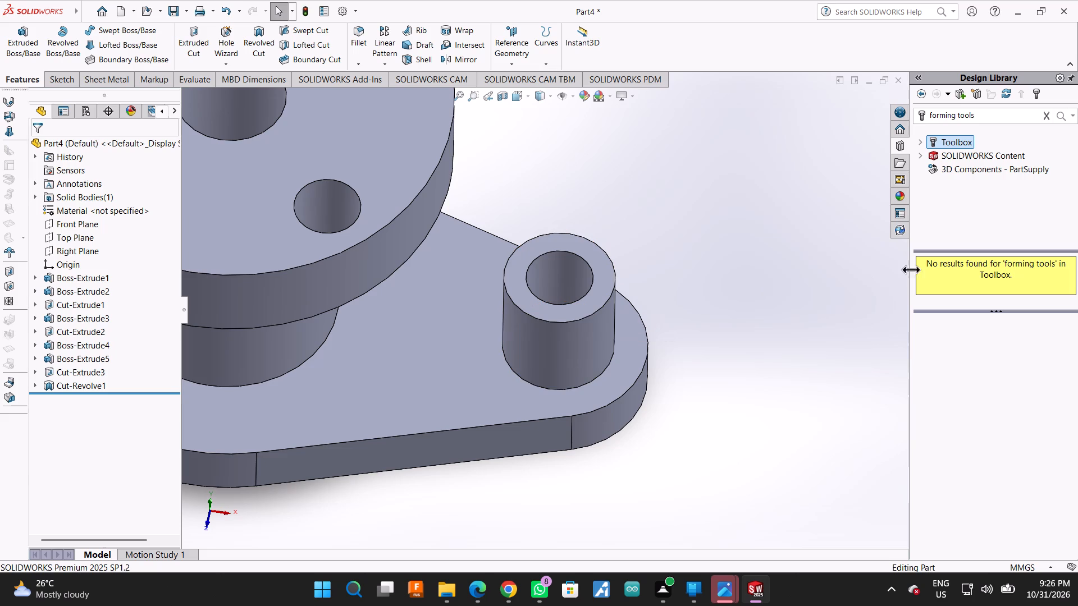
On the Front Plane, sketch a 12 mm horizontal line from the right end boss's top centre towards the central cylinder.
click(100, 227)
click(163, 213)
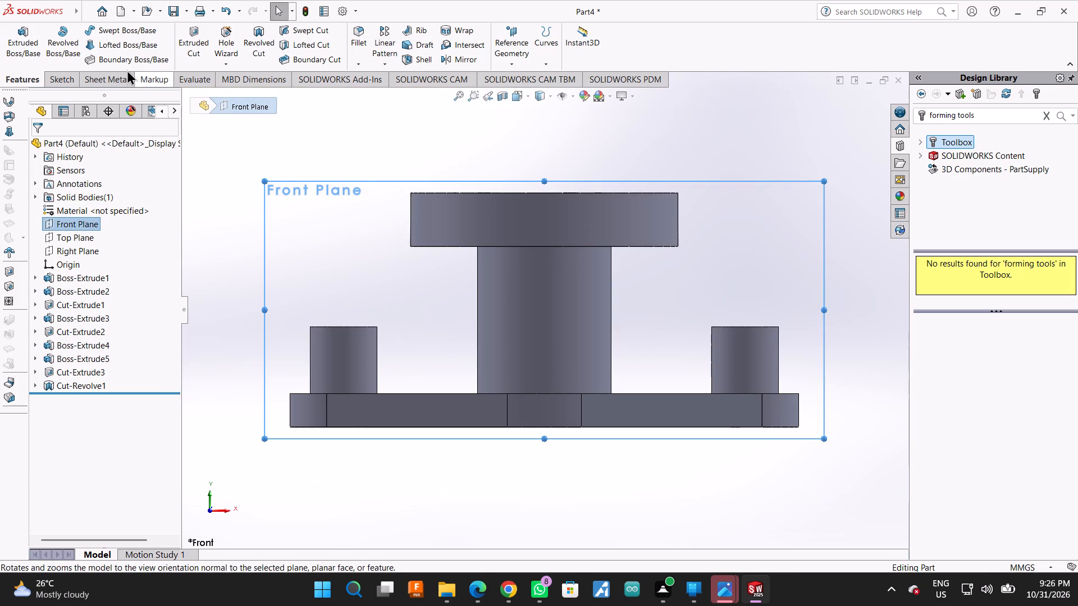
click(62, 80)
click(75, 31)
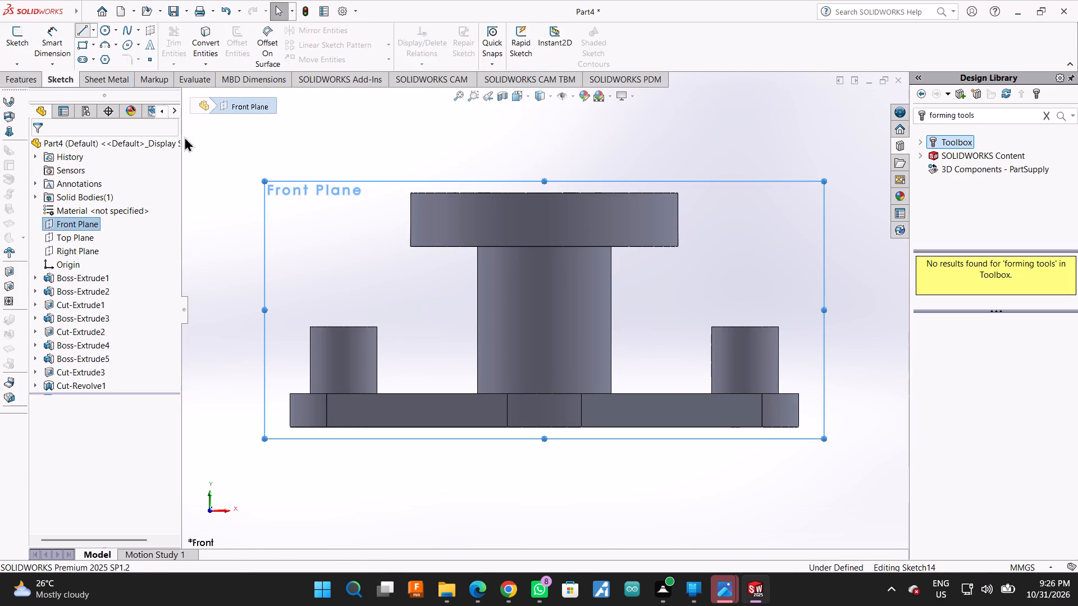
click(746, 327)
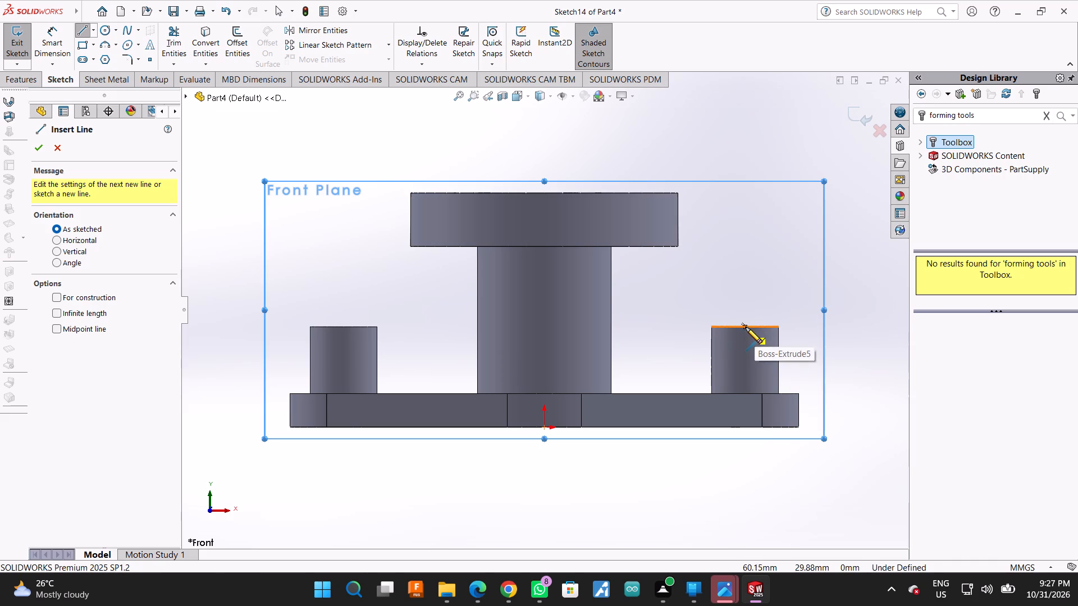
click(699, 327)
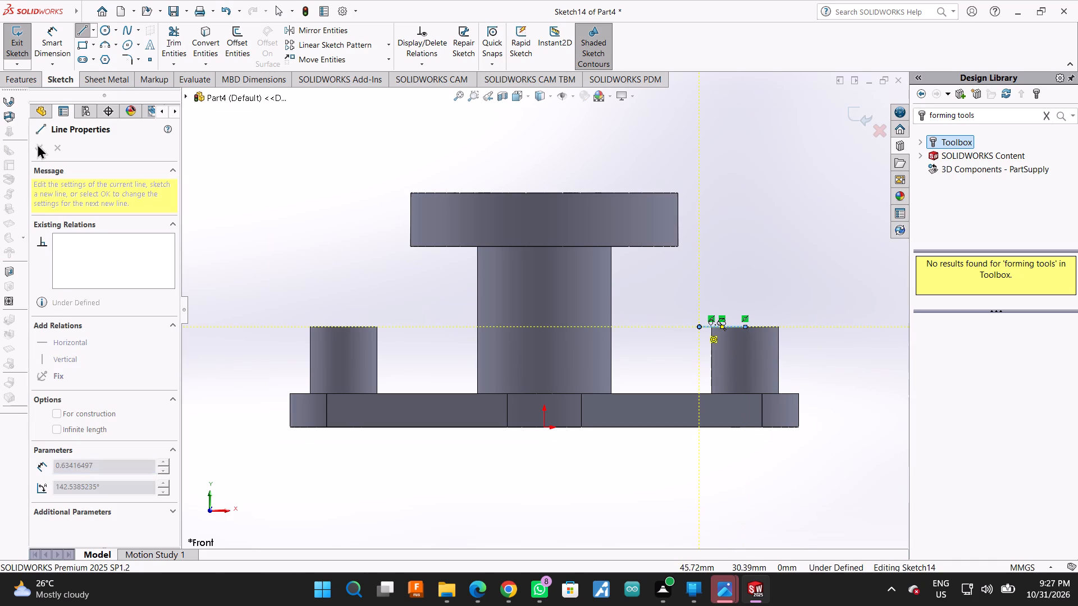
click(44, 39)
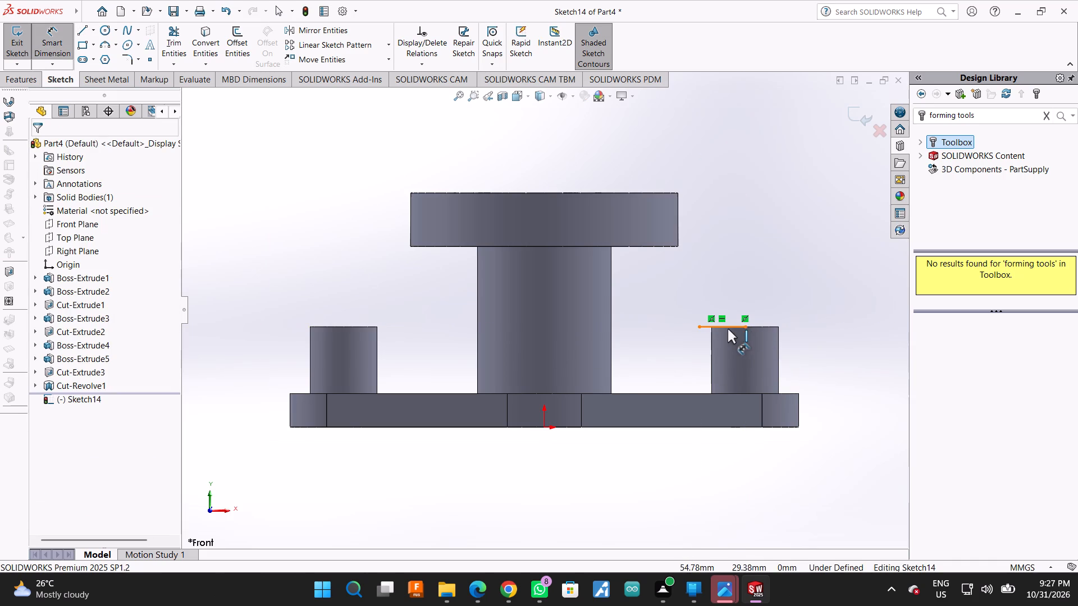
click(727, 326)
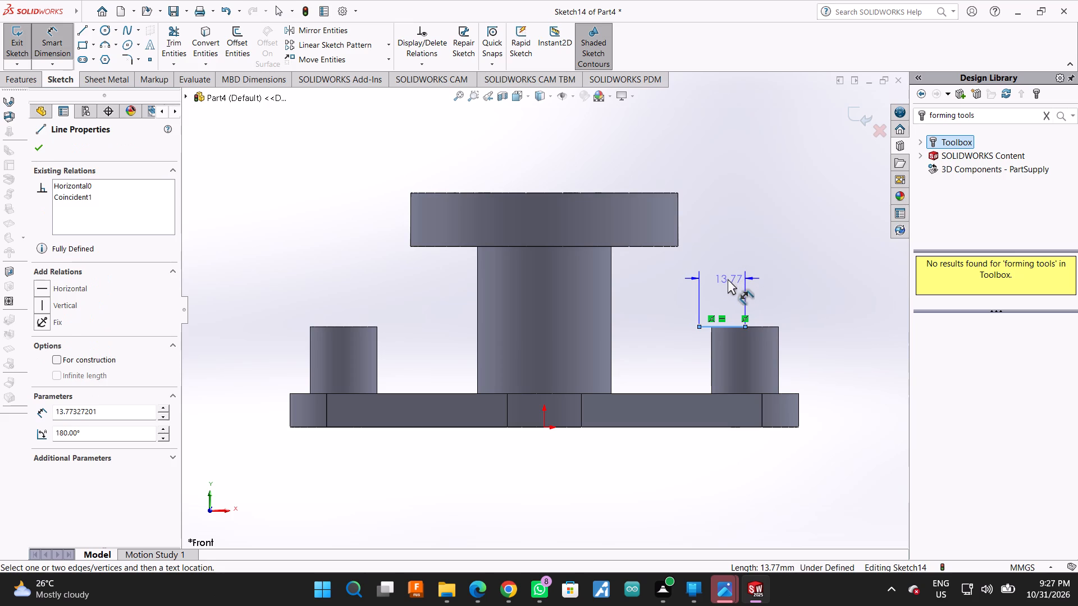
click(728, 279)
key(1)
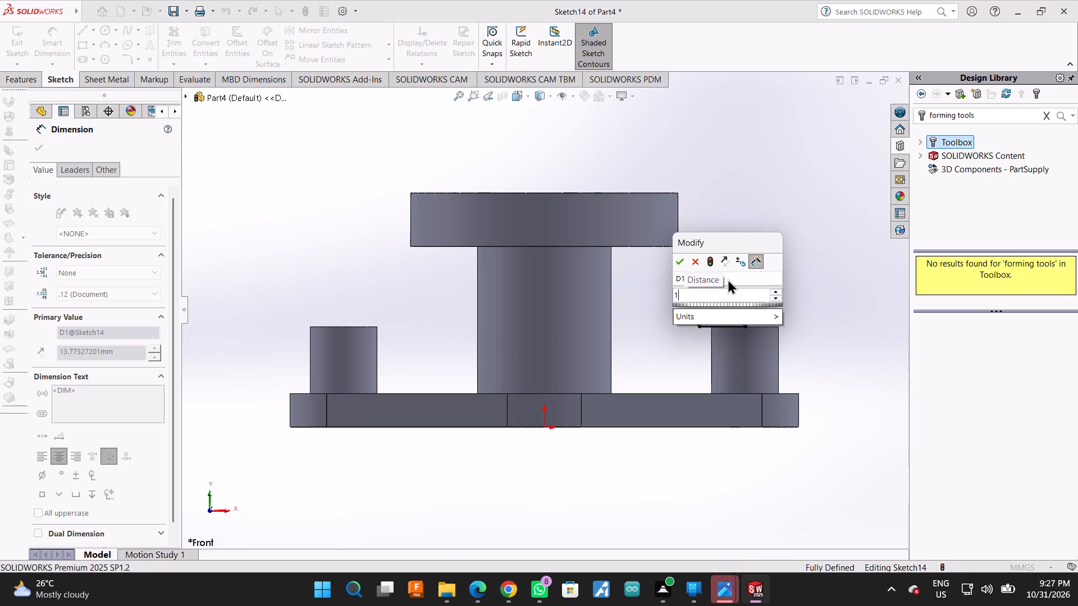
key(2)
key(Return)
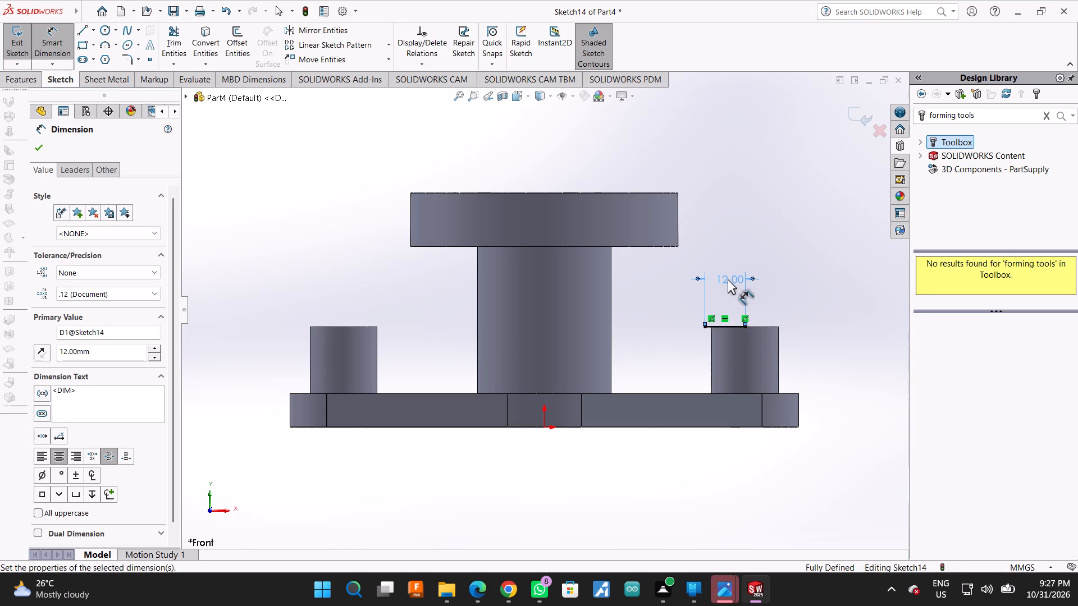
click(31, 146)
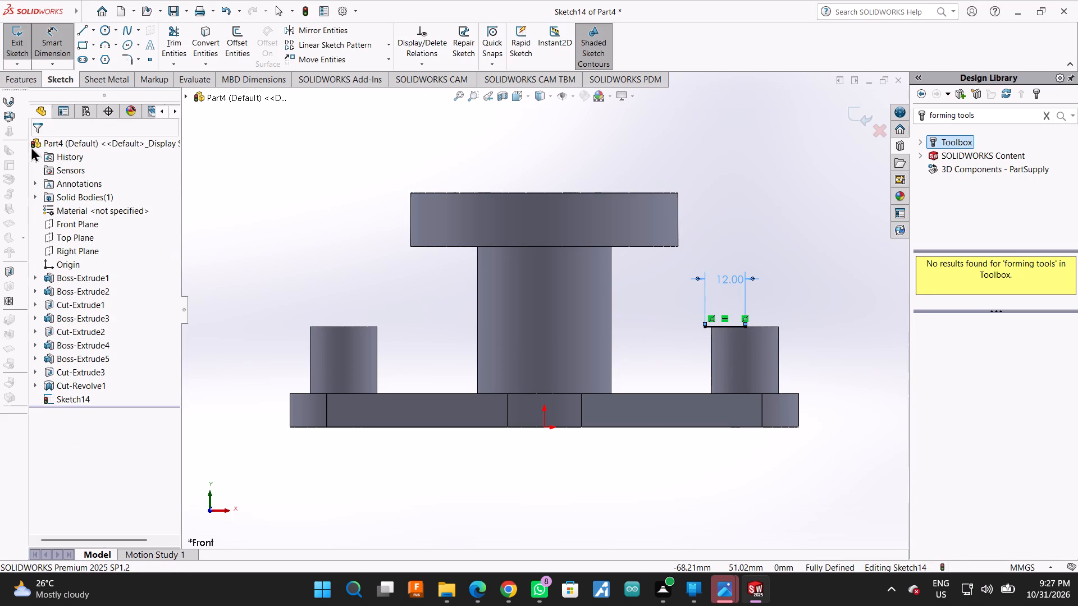
Sketch a sloped line from the cylinder's right edge under the disc to the inner end of the 12 mm line.
click(75, 29)
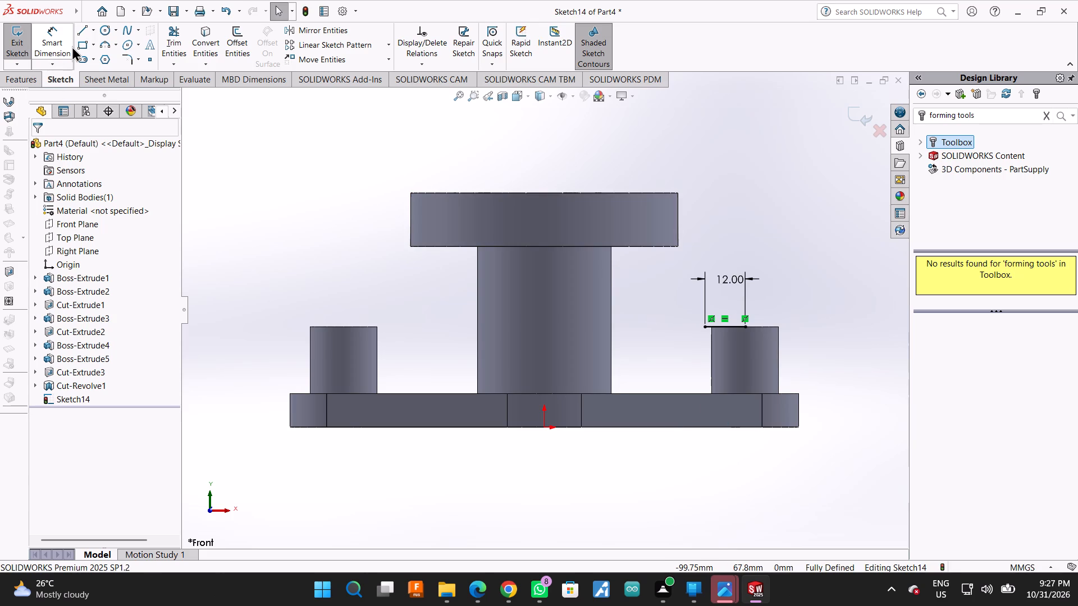
click(79, 31)
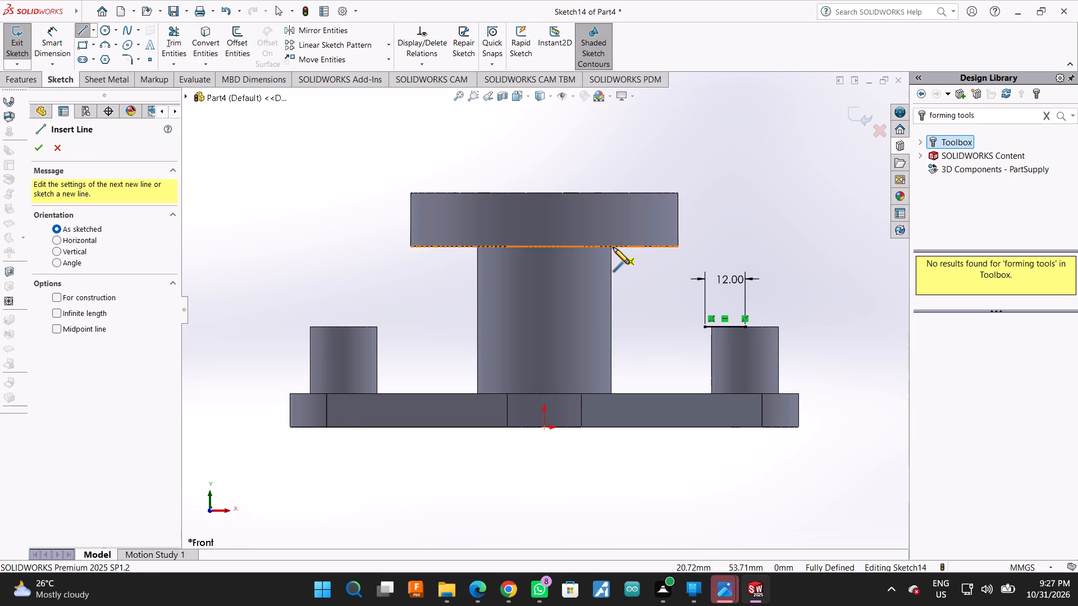
click(609, 248)
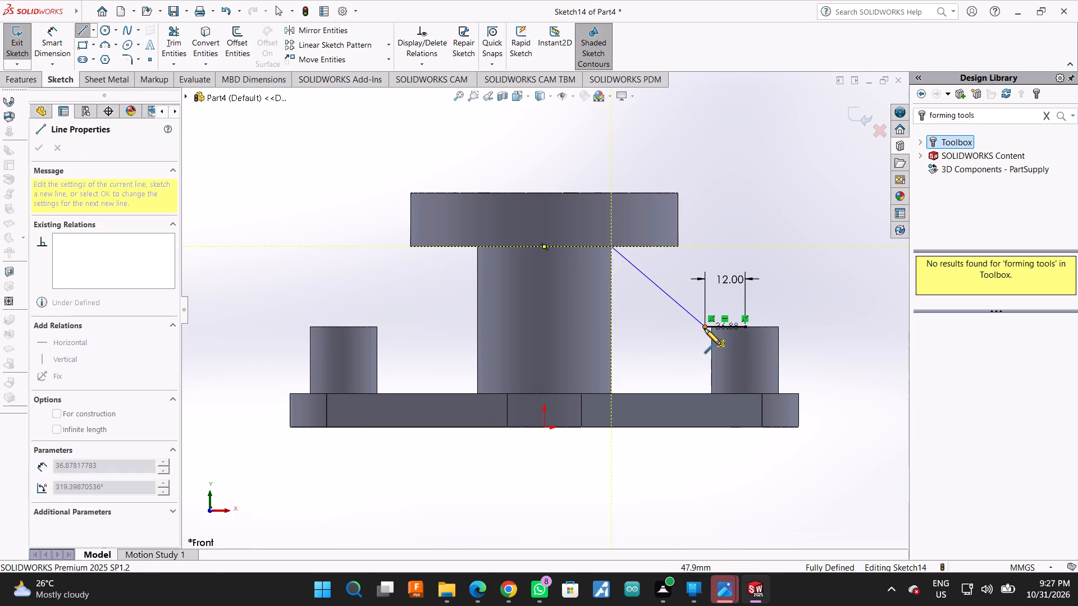
click(705, 329)
click(32, 153)
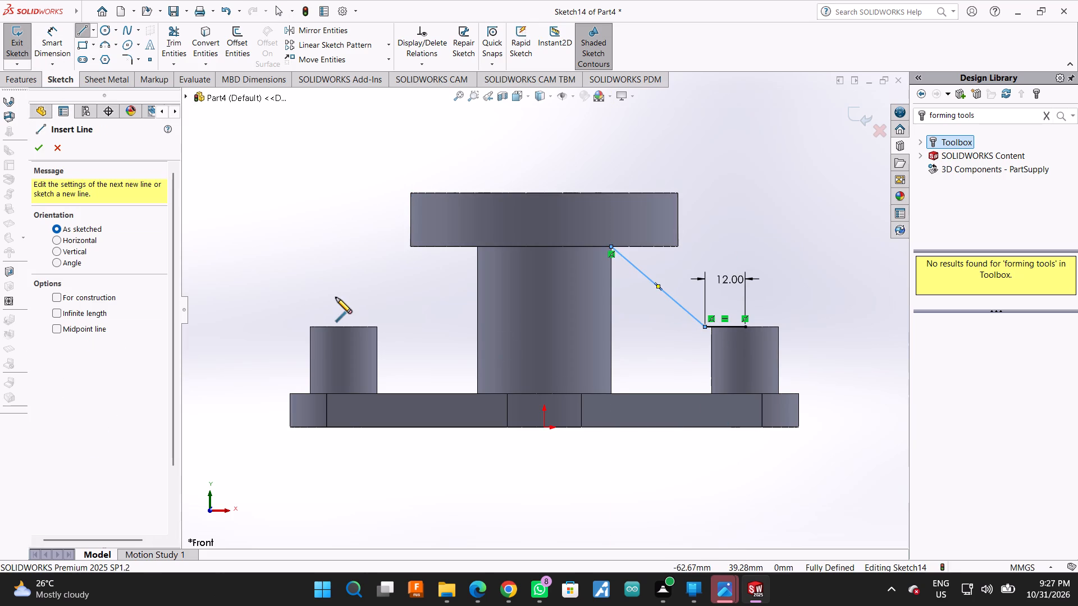
click(37, 146)
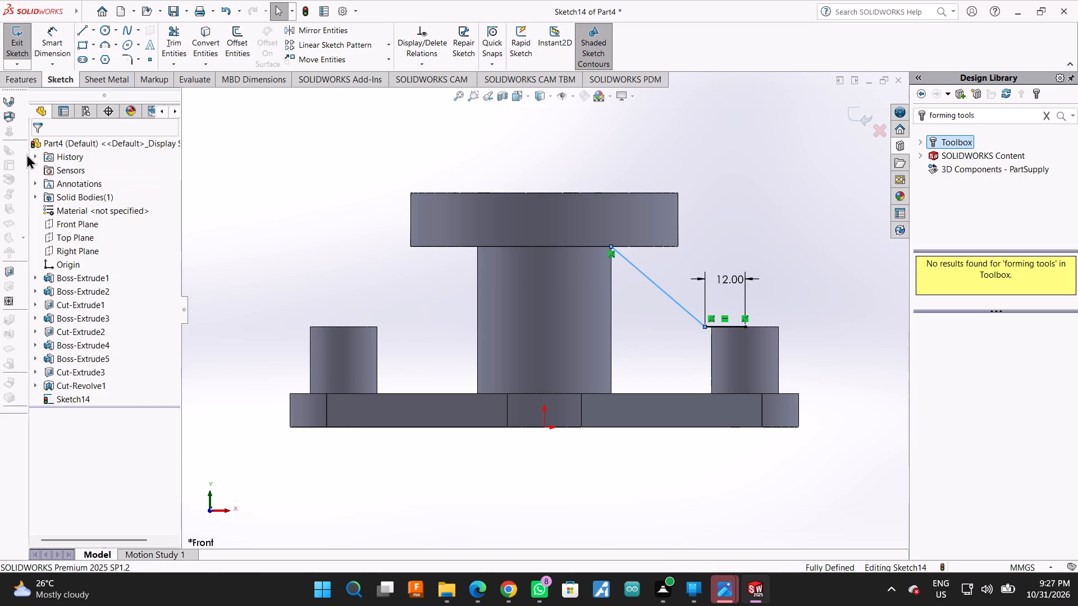
Create a 10 mm thick, both-sides rib from this sketch, joining the central cylinder, plate and right end boss.
click(23, 72)
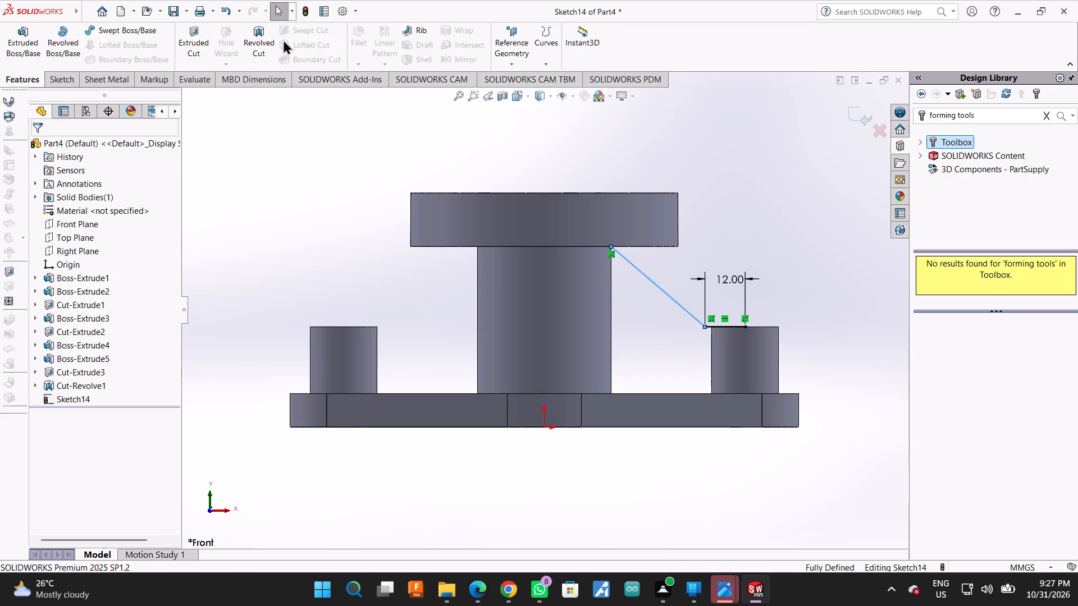
click(402, 24)
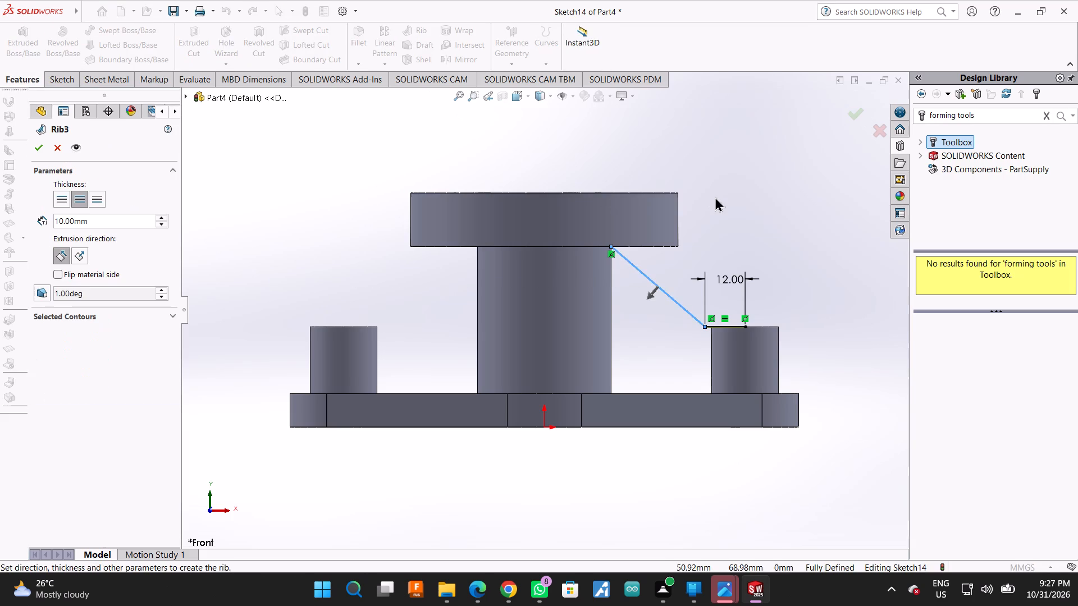
middle_drag(715, 196, 678, 269)
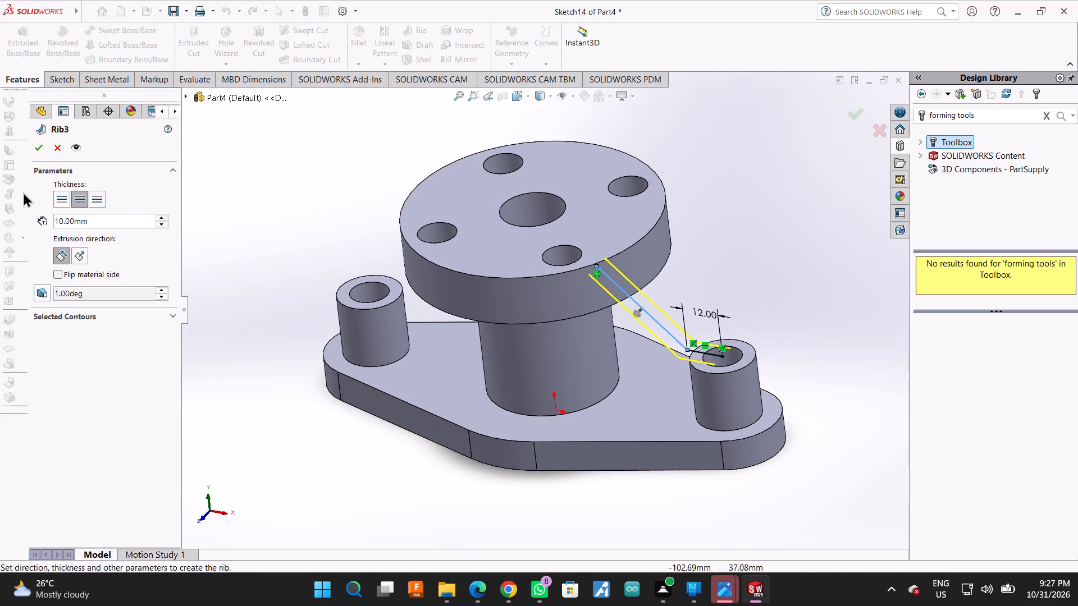
click(36, 143)
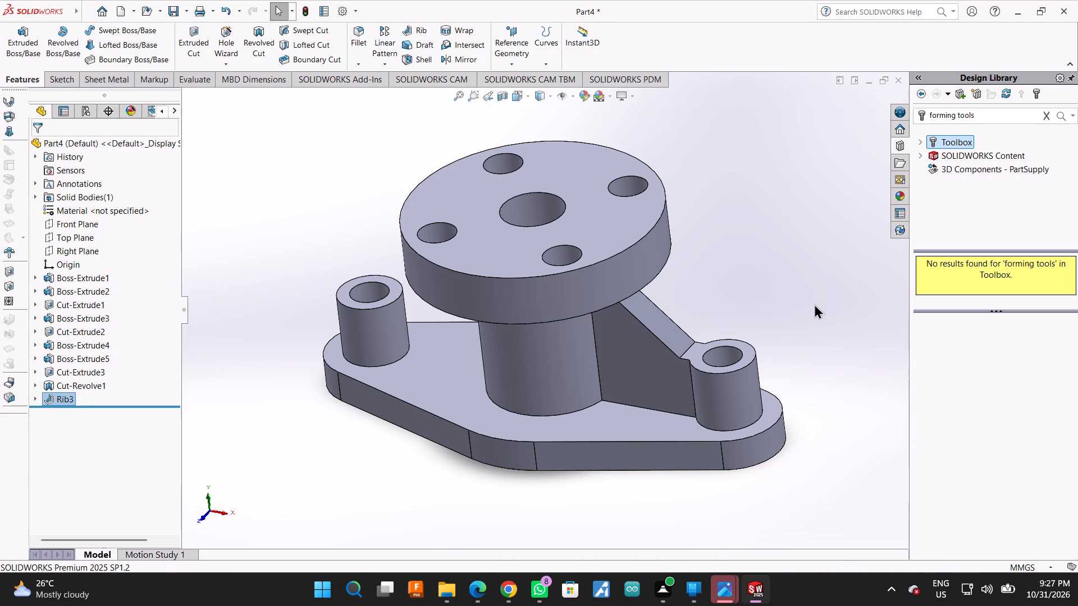
middle_drag(814, 304, 821, 306)
middle_drag(829, 311, 838, 444)
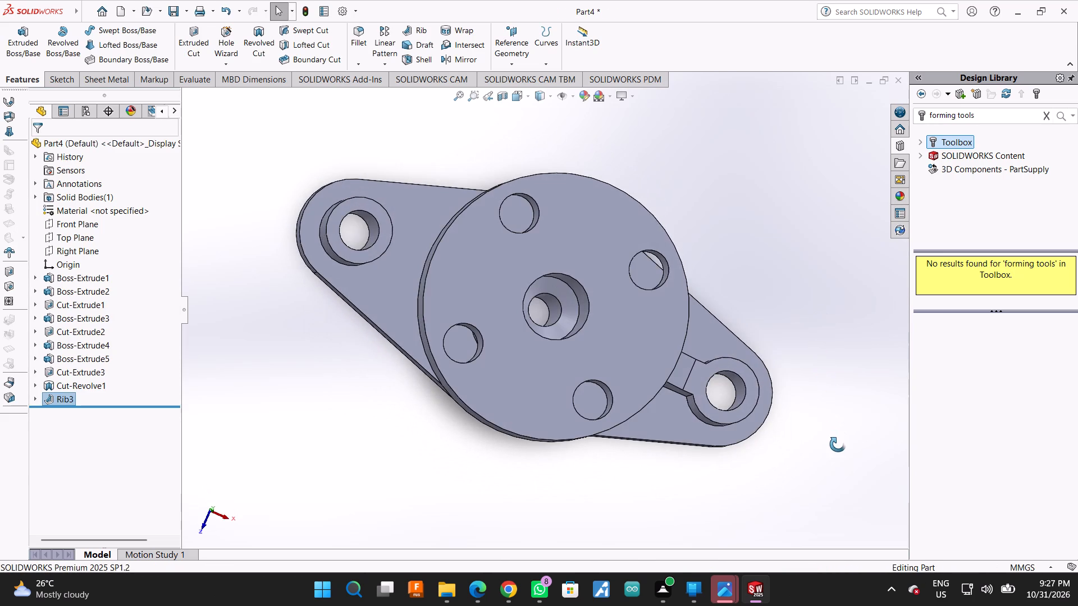
middle_drag(838, 444, 891, 245)
scroll(615, 337, up, 1)
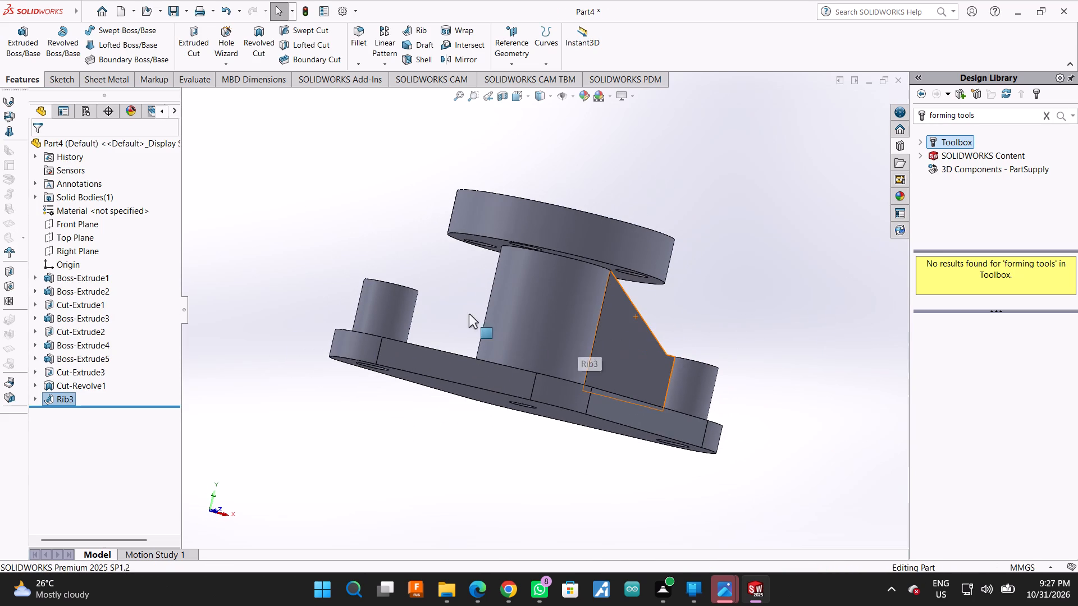
Start a new Front Plane sketch with a 12 mm horizontal line from the left end boss's top centre towards the cylinder.
click(64, 229)
click(121, 211)
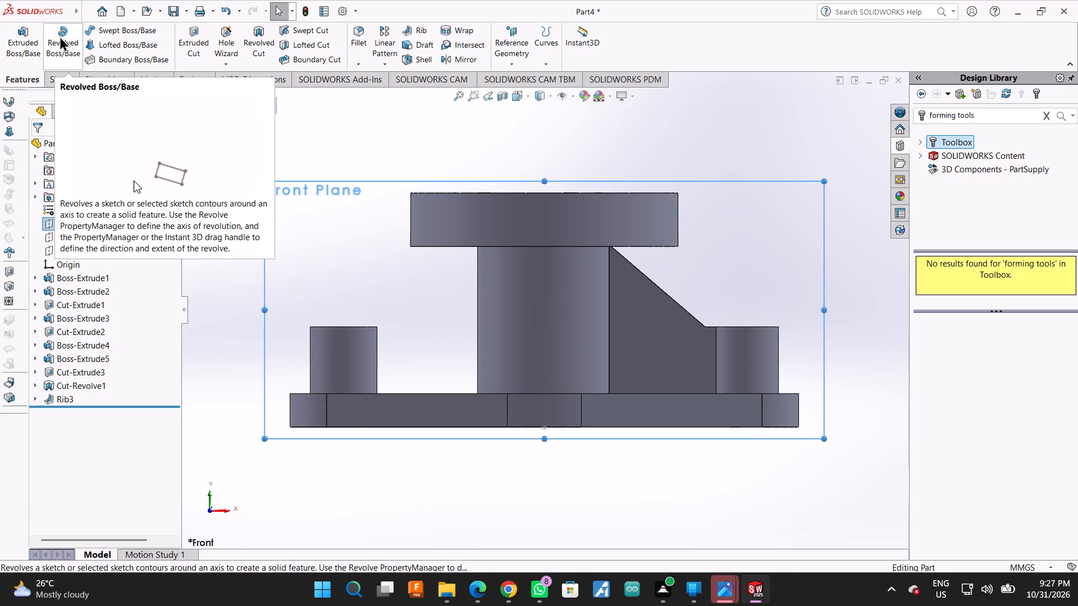
click(65, 86)
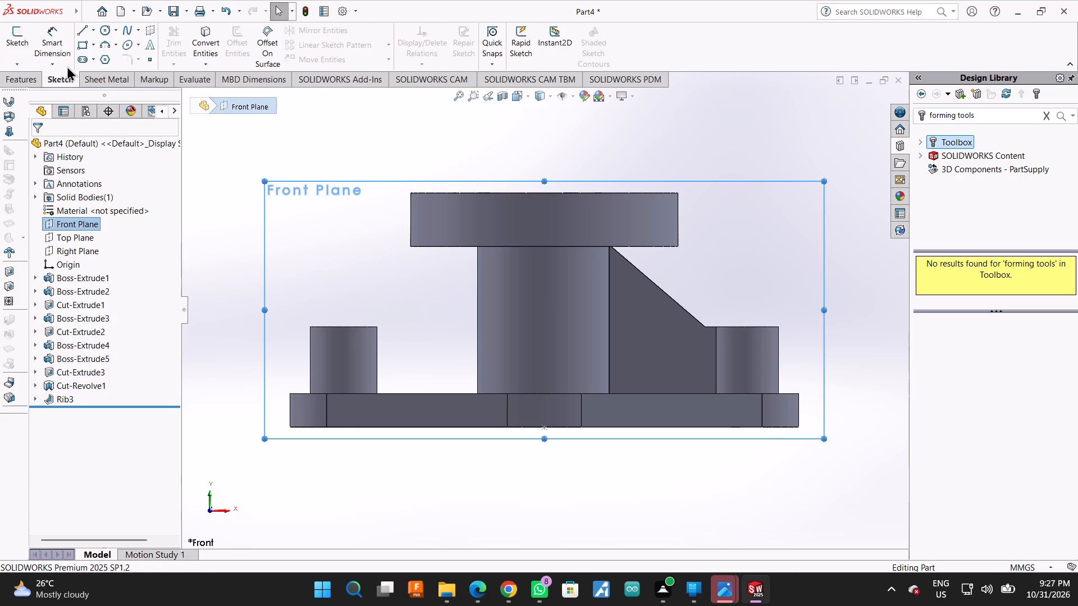
click(79, 30)
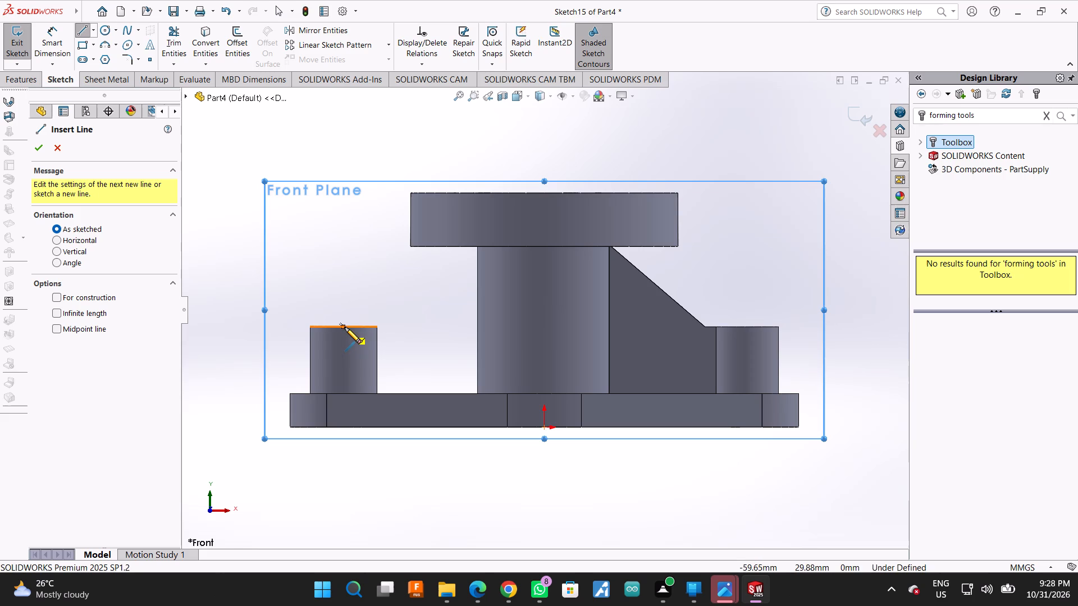
click(345, 327)
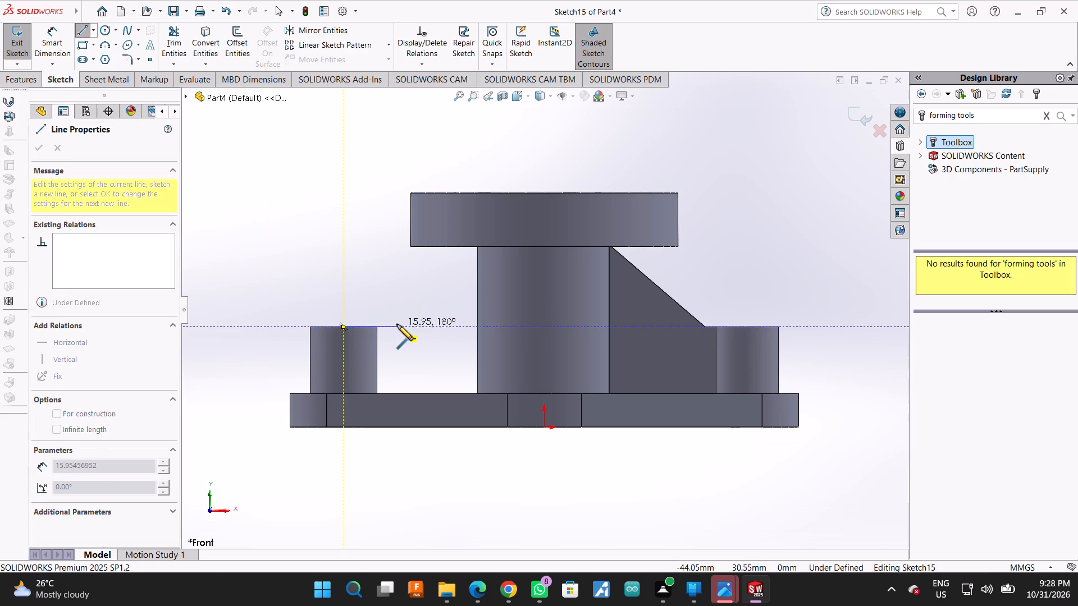
click(396, 324)
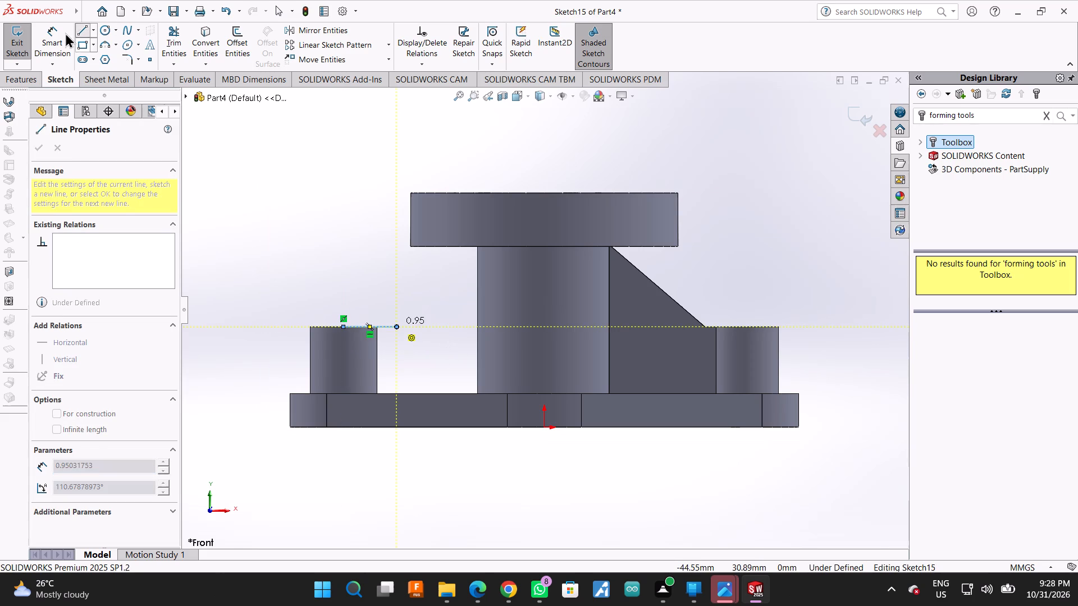
click(46, 31)
click(374, 326)
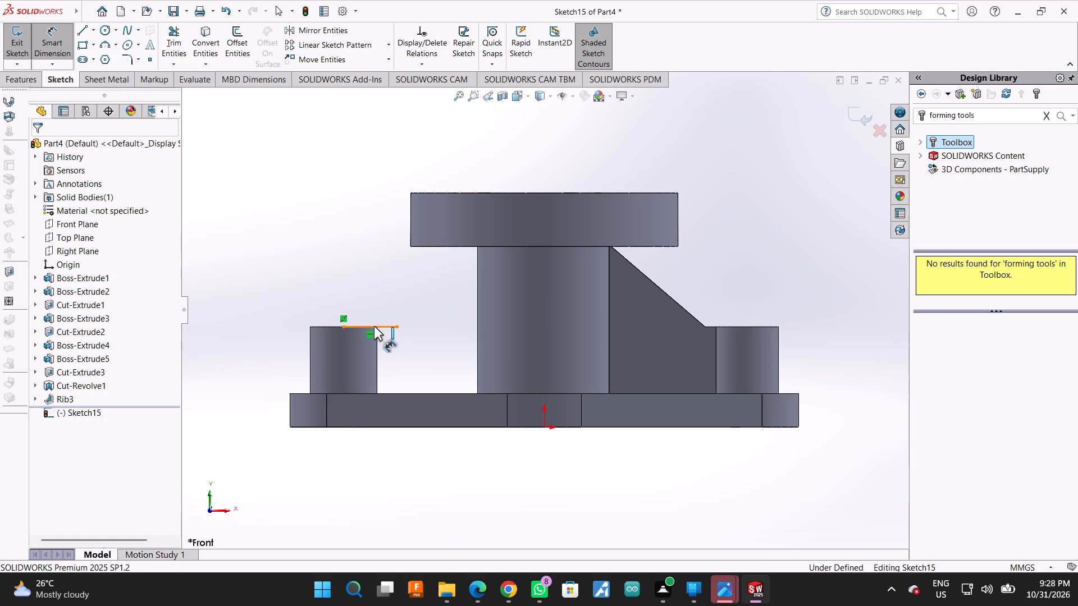
click(369, 248)
text(12)
key(Return)
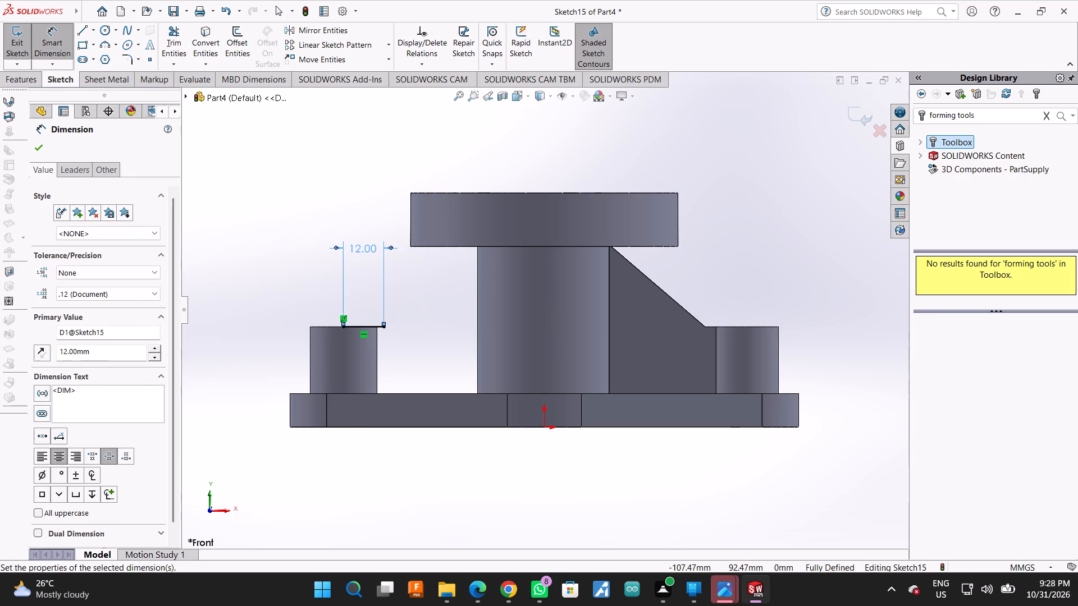
Sketch a sloped line from the cylinder's left edge under the disc to the inner end of the 12 mm line.
click(79, 33)
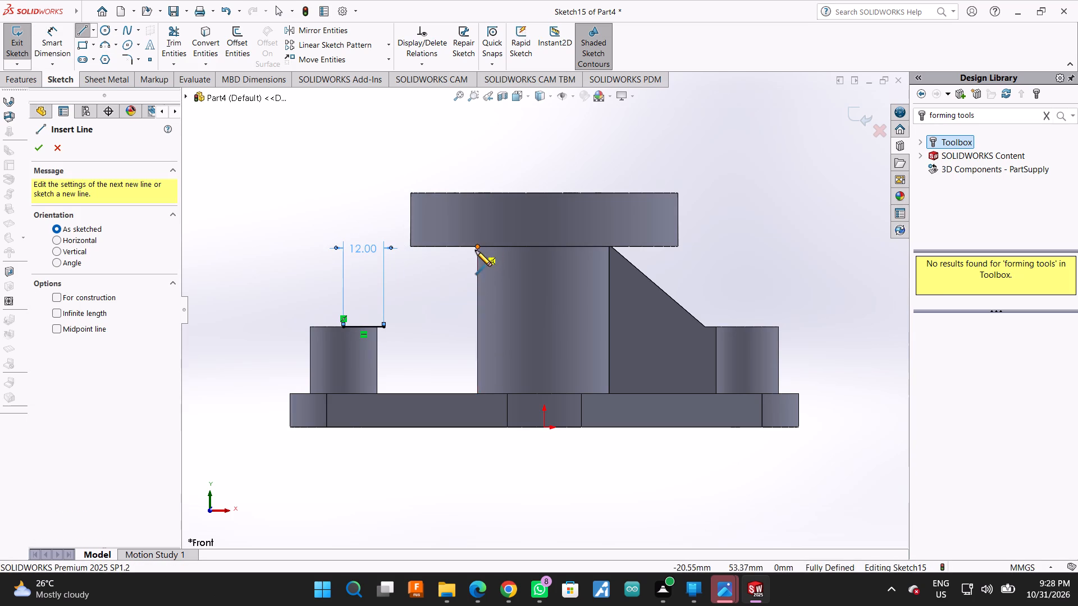
click(478, 246)
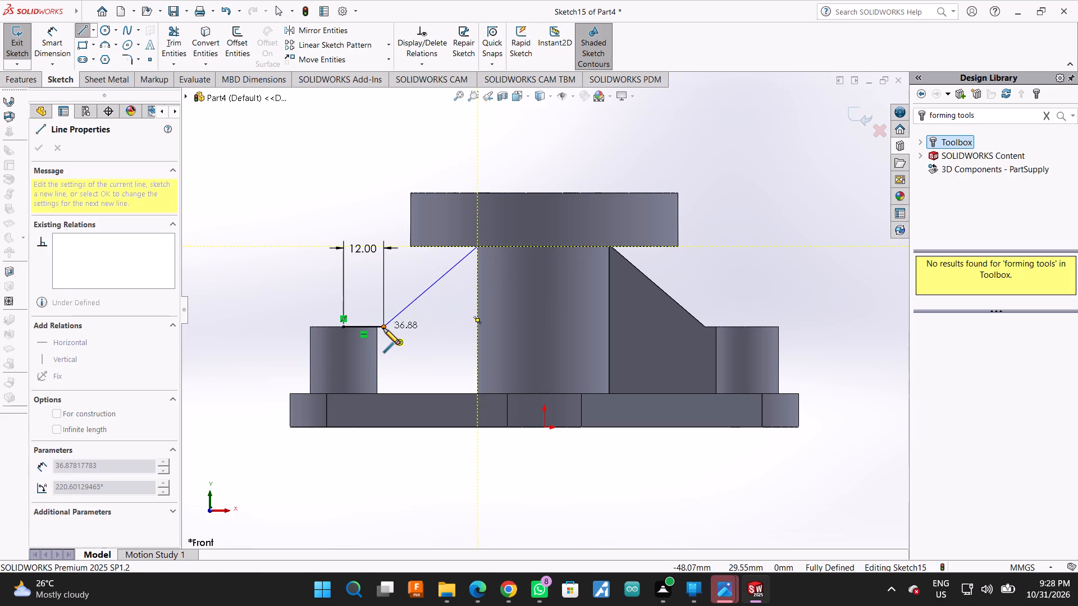
click(383, 328)
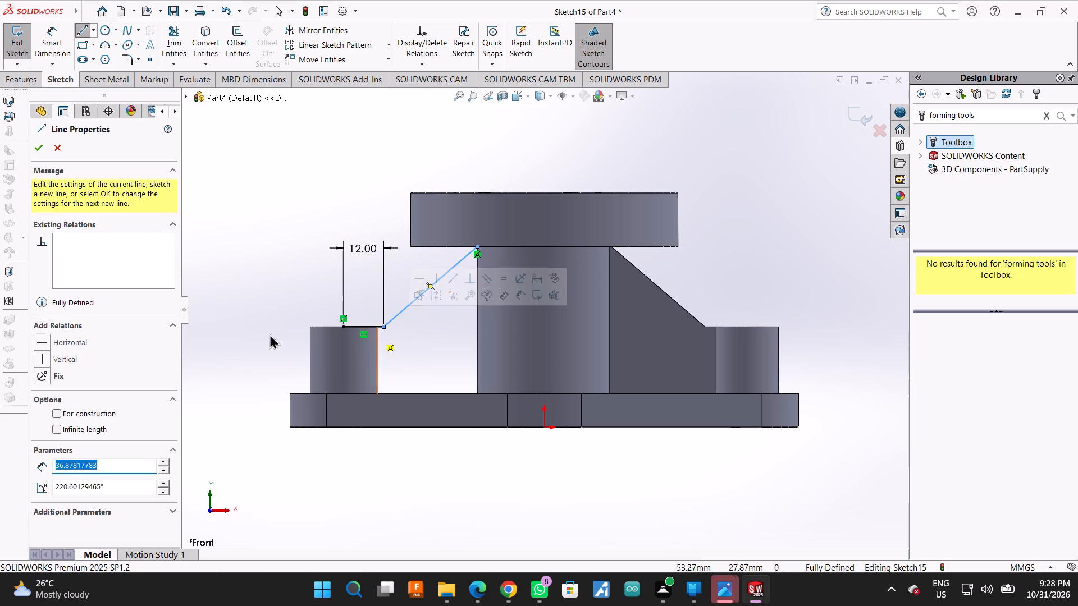
click(36, 153)
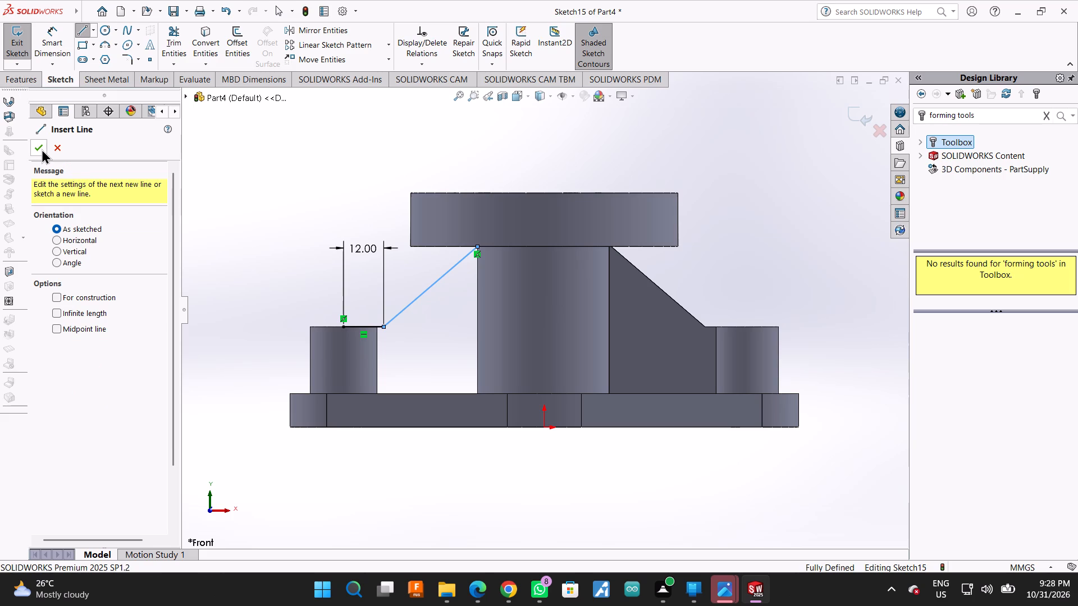
click(39, 149)
Create a 10 mm thick, both-sides rib from this sketch with flipped material side, joining the central cylinder, plate and left end boss.
click(35, 85)
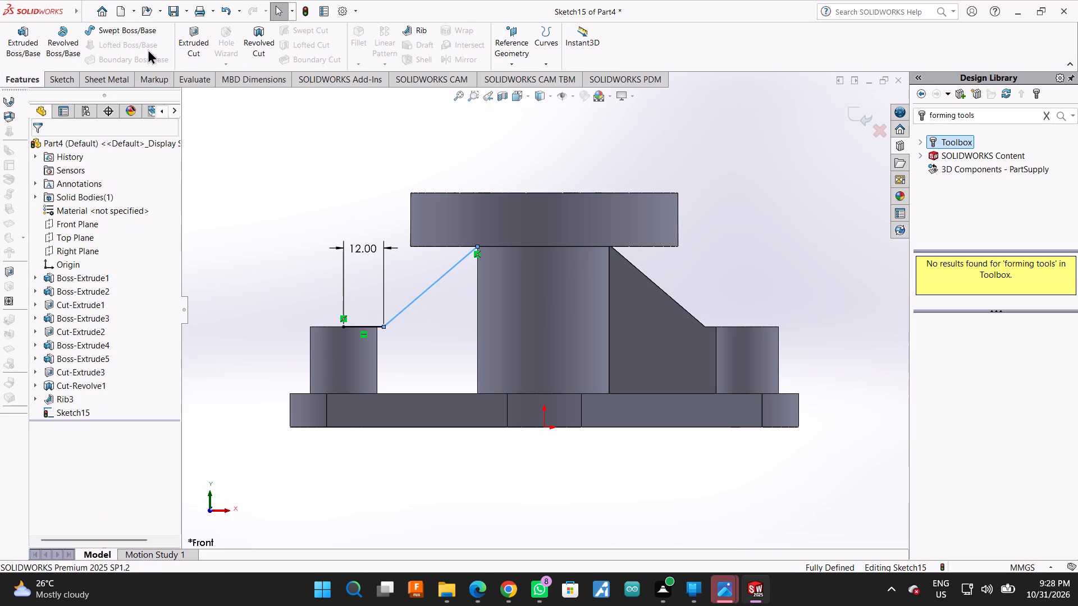
click(419, 33)
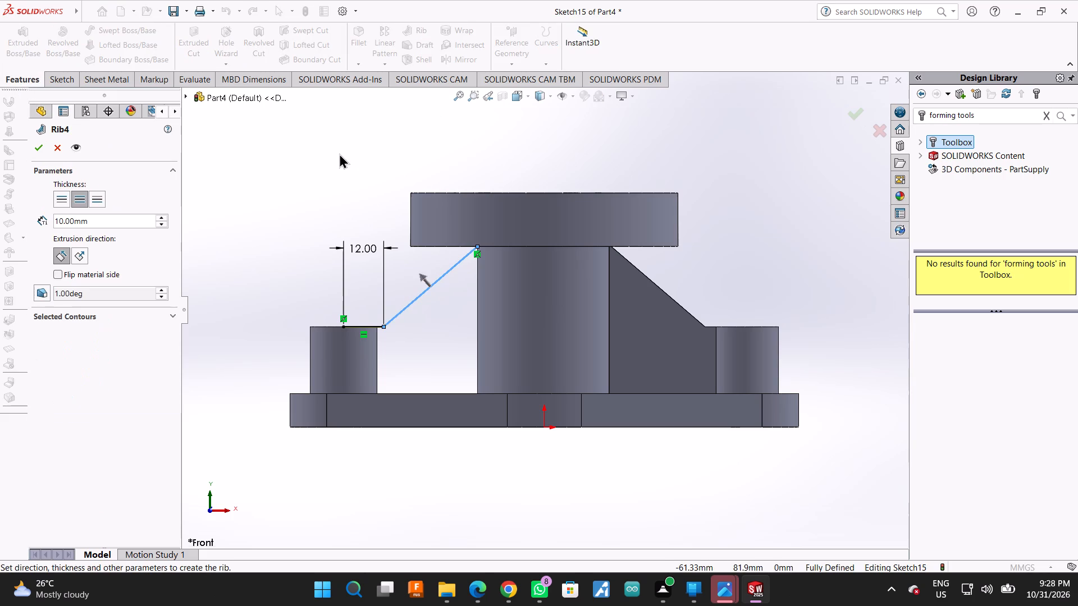
middle_drag(365, 164, 398, 248)
click(54, 274)
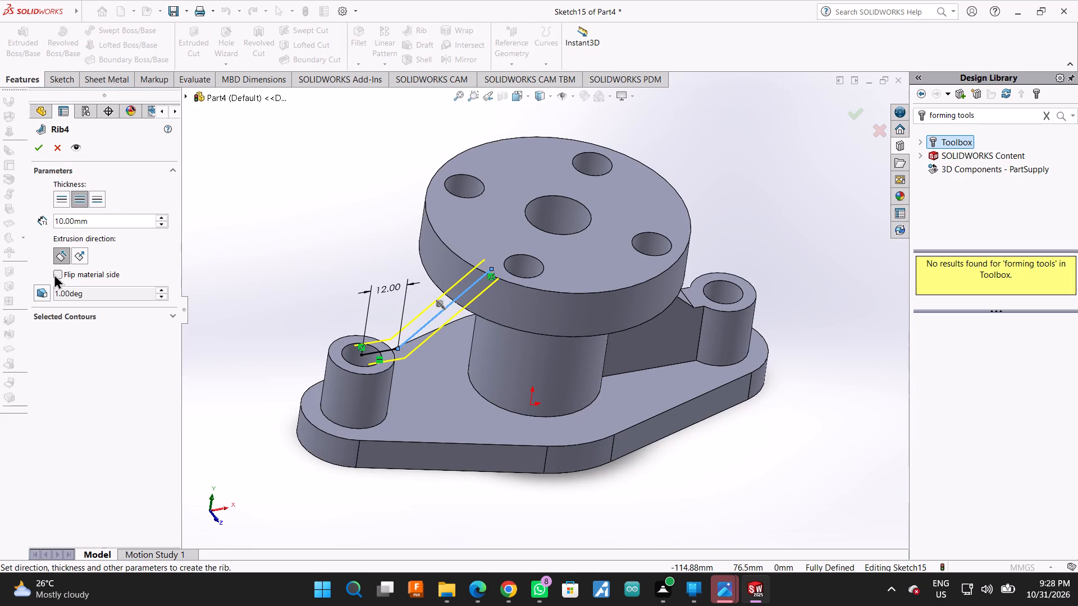
click(39, 148)
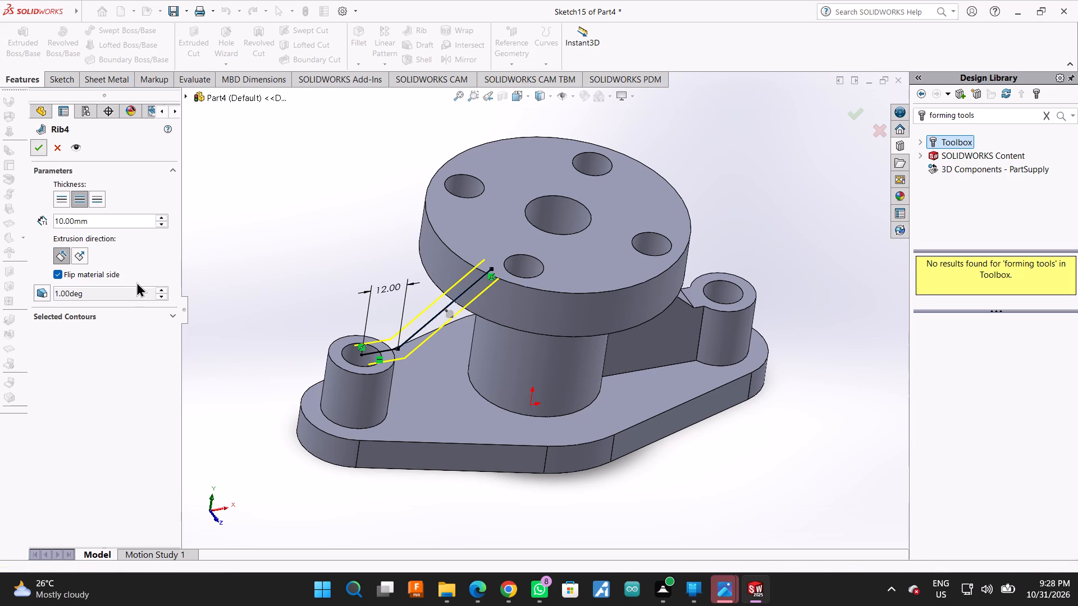
Examine both ribs and the whole part from above, the side and below.
middle_drag(422, 508, 405, 496)
middle_drag(403, 483, 340, 410)
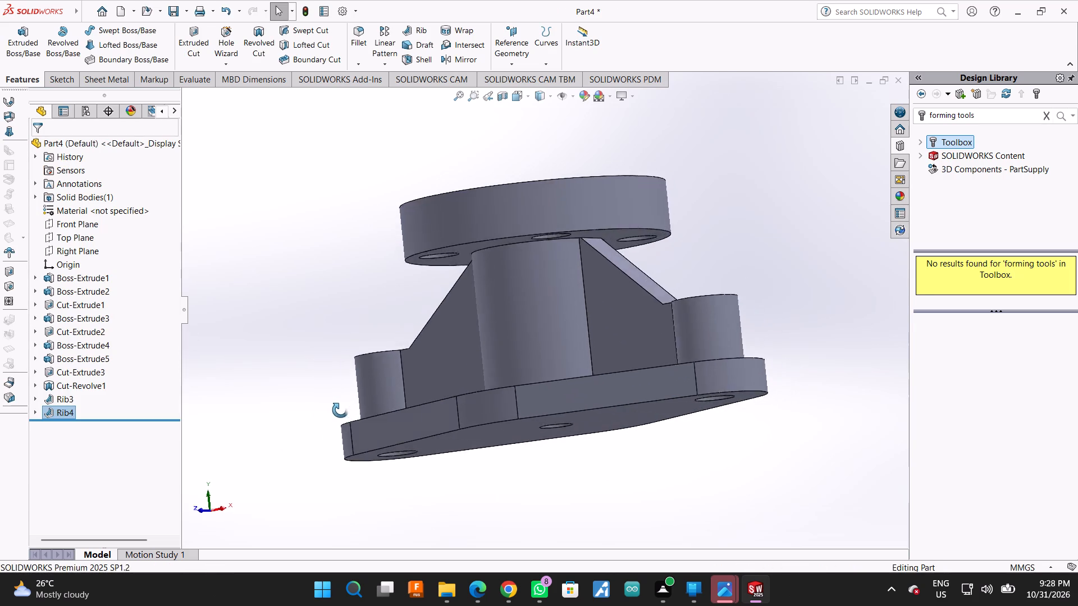
middle_drag(340, 410, 412, 571)
scroll(530, 553, up, 3)
middle_drag(640, 504, 641, 343)
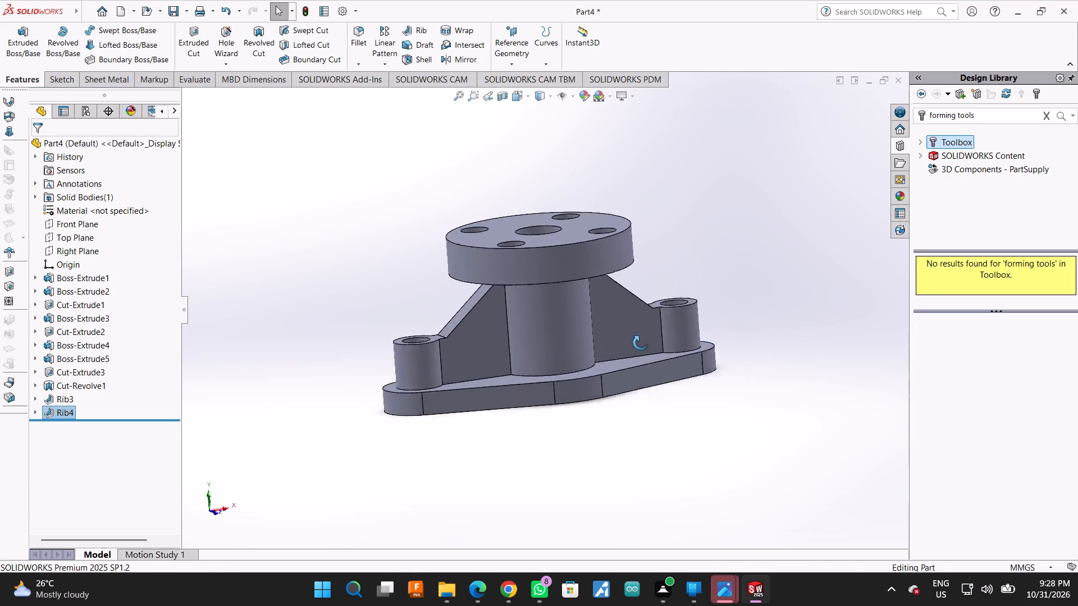
middle_drag(641, 343, 642, 309)
middle_drag(642, 307, 588, 316)
scroll(634, 447, up, 1)
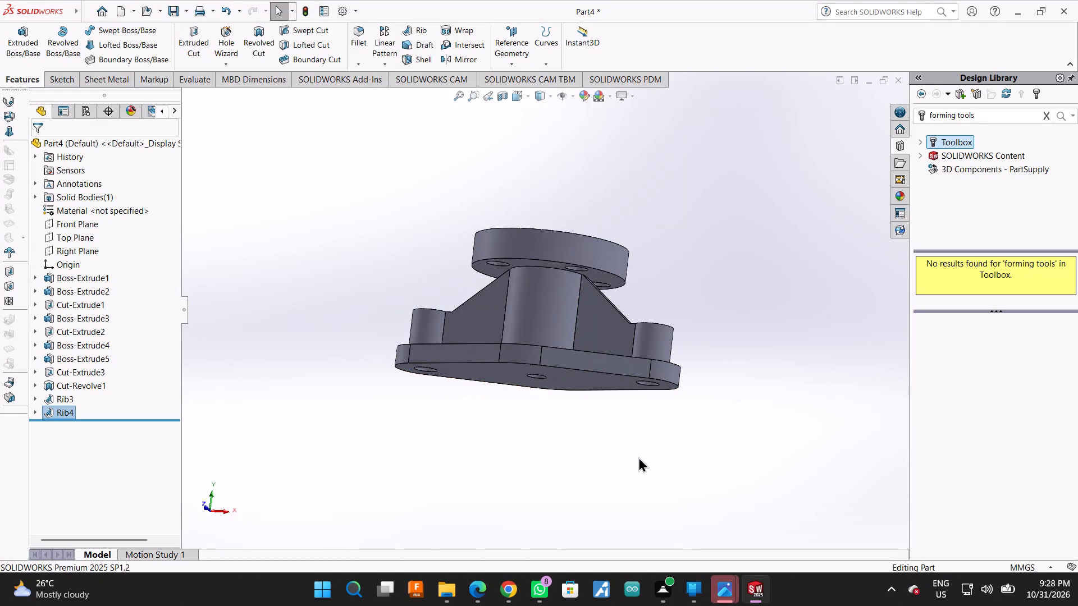
scroll(638, 457, up, 1)
middle_drag(699, 345, 700, 388)
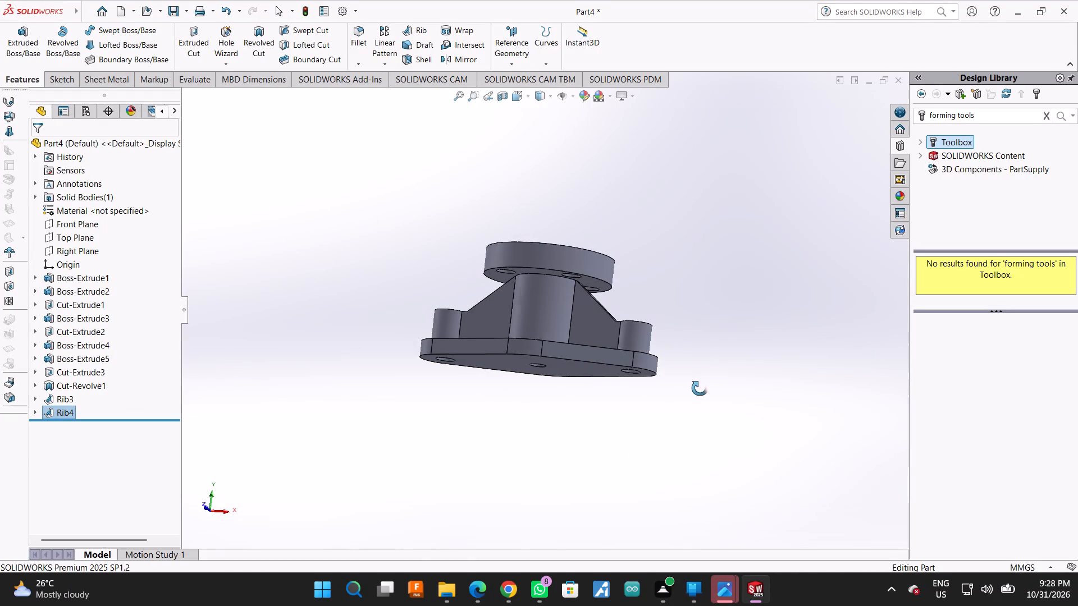
middle_drag(700, 388, 699, 537)
Select the inner faces of the central stepped bore: the wide wall, the step and the narrow wall.
scroll(709, 404, down, 2)
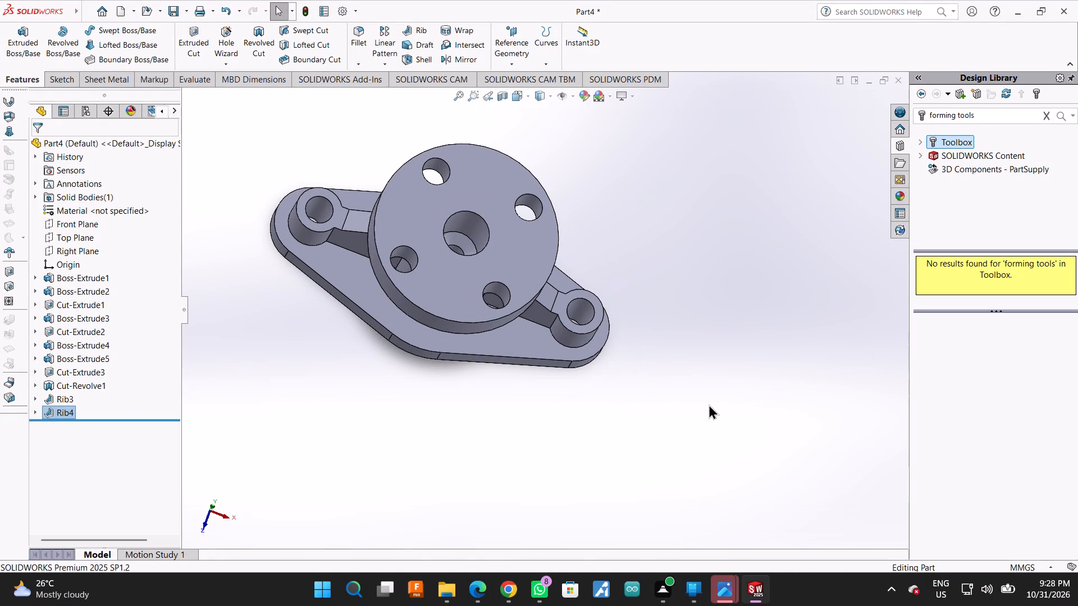
scroll(468, 237, down, 3)
ctrl+click(479, 236)
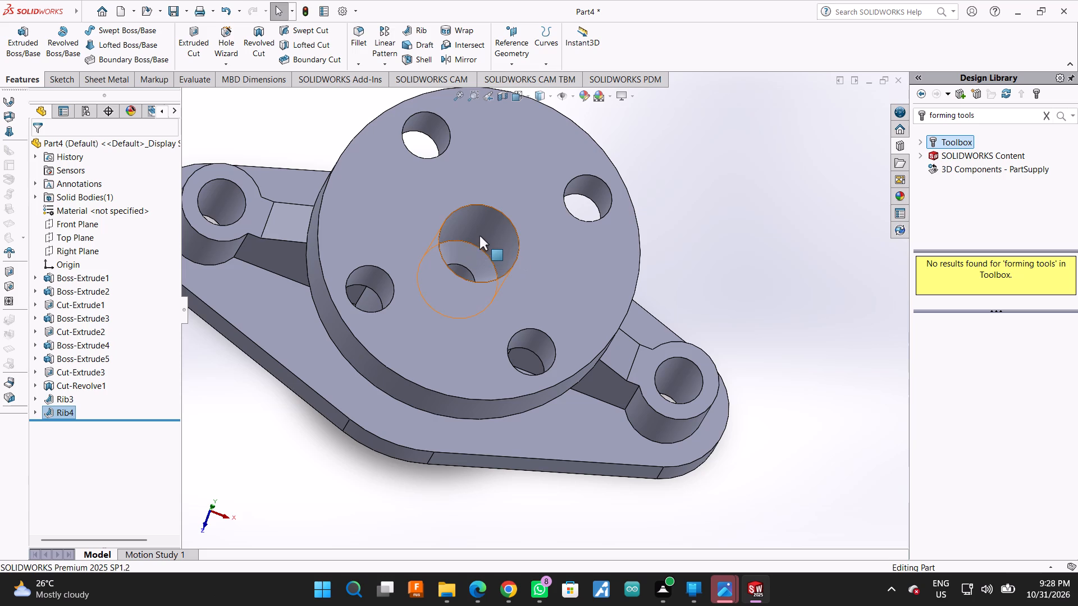
ctrl+click(468, 260)
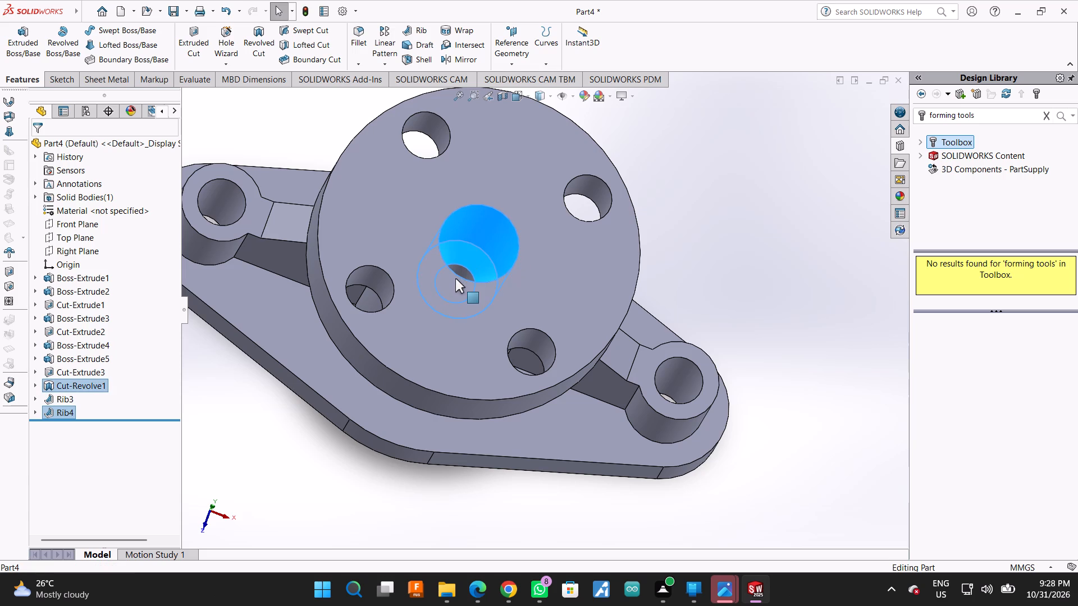
ctrl+click(461, 273)
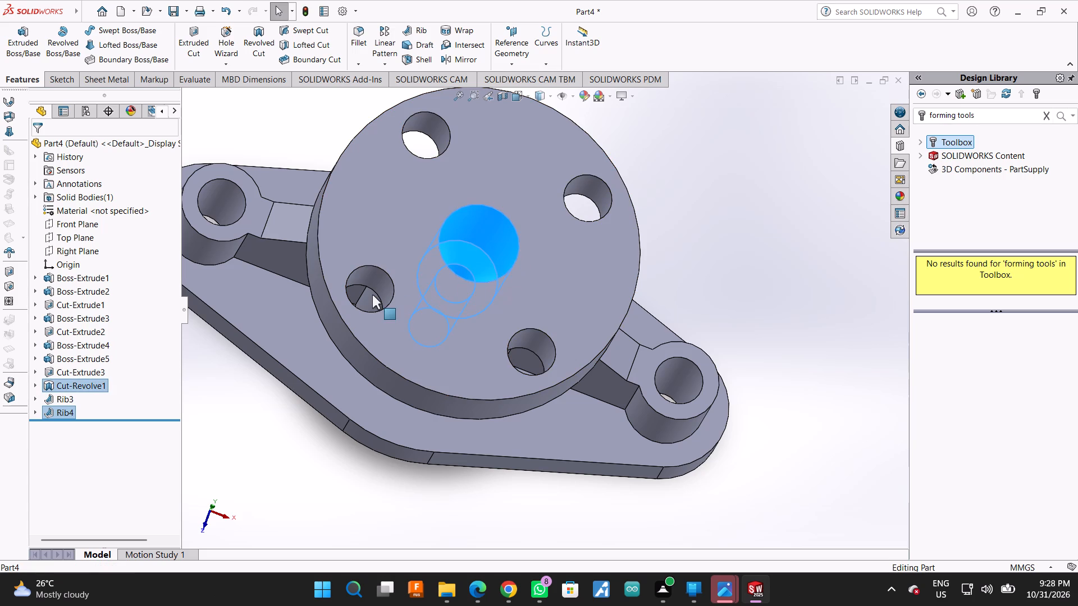
Add the walls of the four disc holes and both end boss bores to the selection.
ctrl+click(375, 285)
ctrl+click(596, 207)
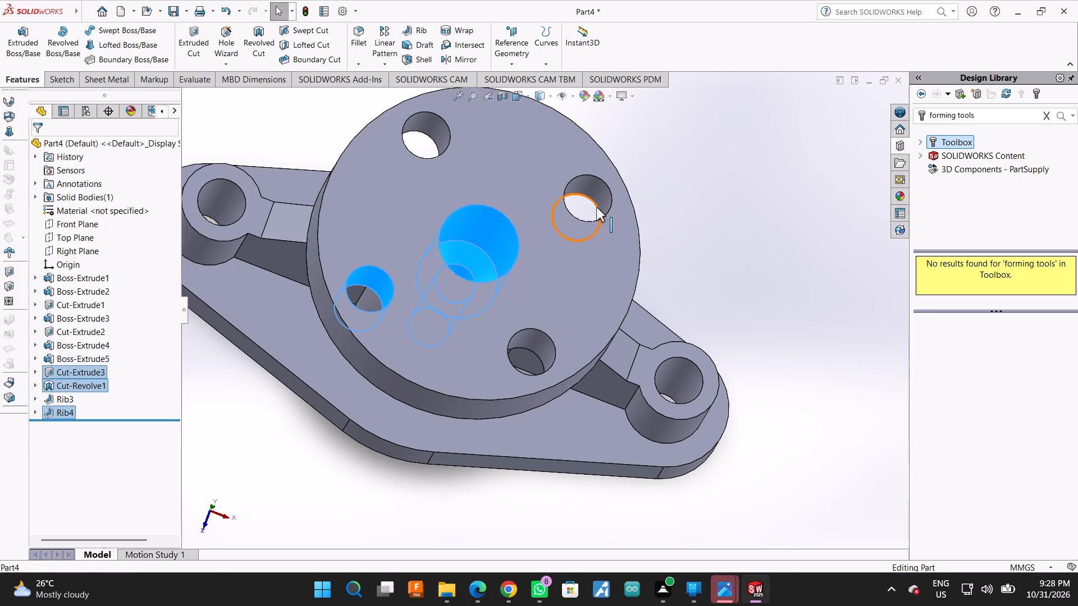
ctrl+click(588, 190)
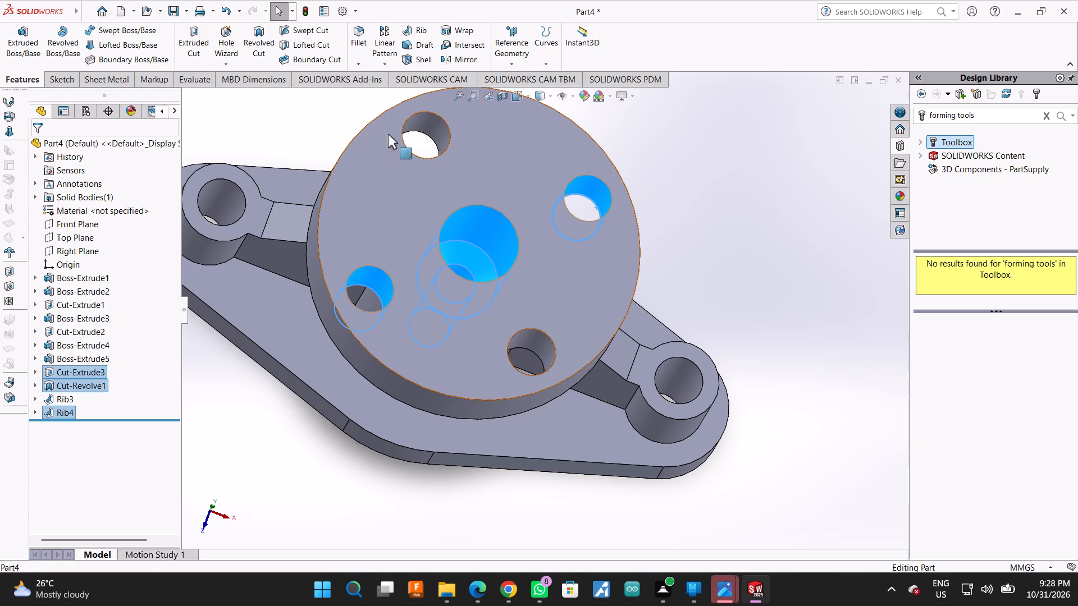
ctrl+click(419, 130)
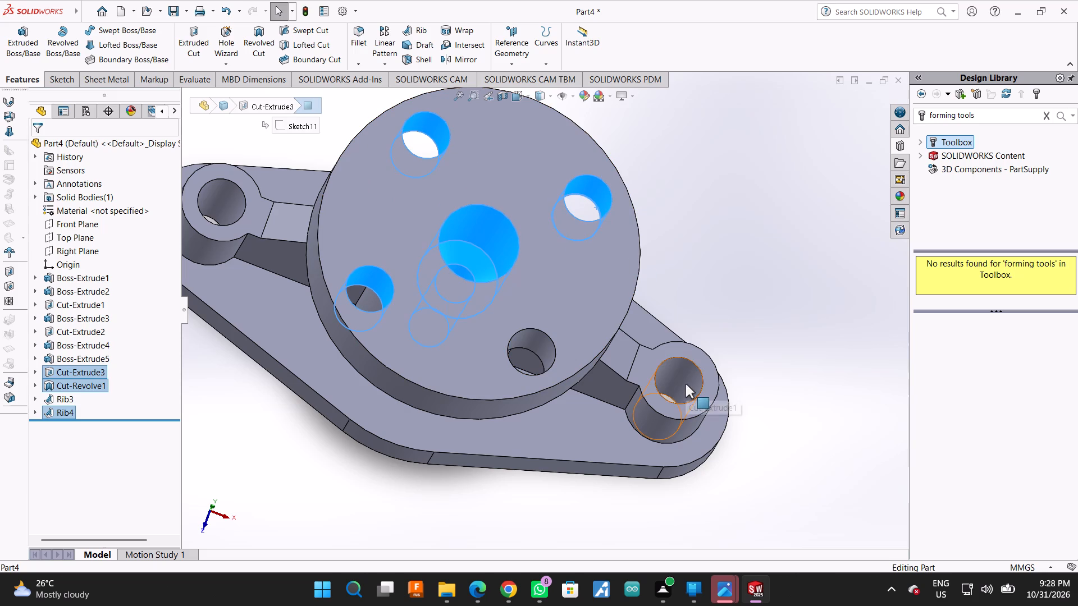
ctrl+click(686, 384)
middle_drag(733, 463, 731, 271)
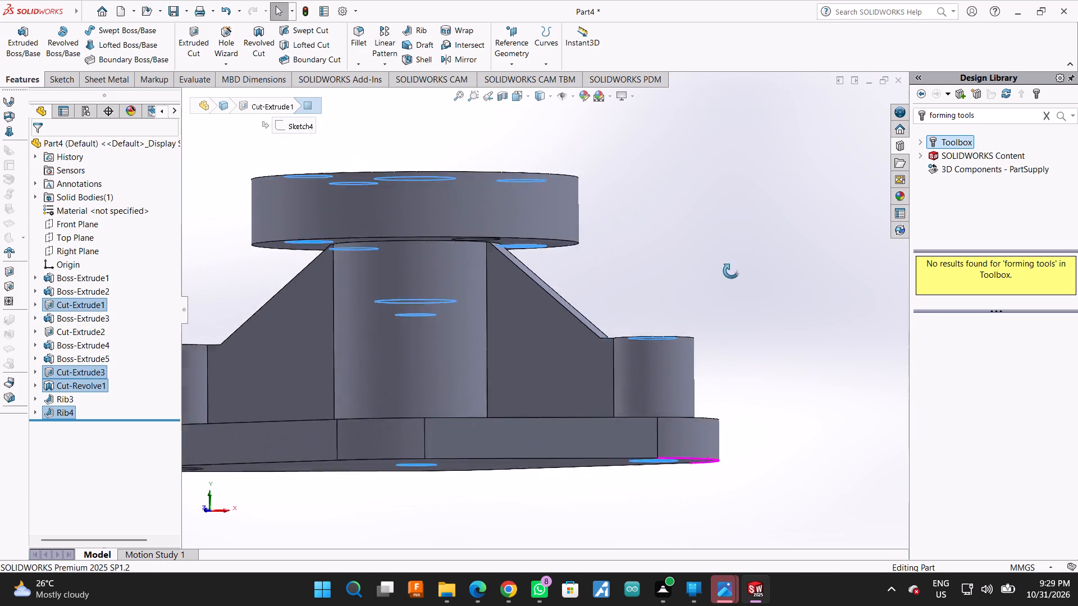
middle_drag(731, 271, 729, 445)
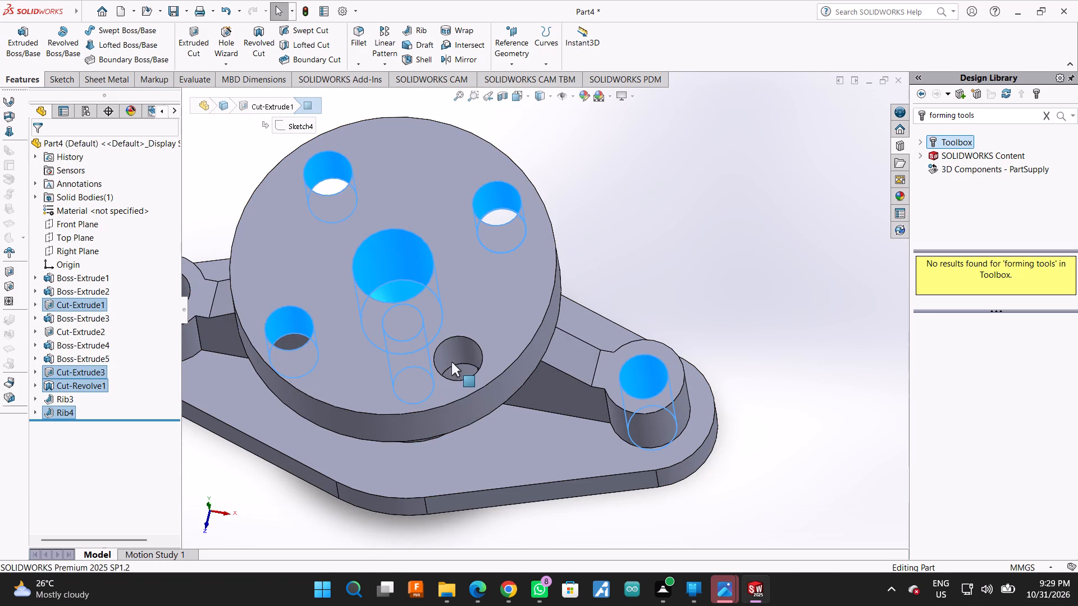
ctrl+click(451, 362)
scroll(592, 342, up, 2)
middle_drag(613, 276, 642, 307)
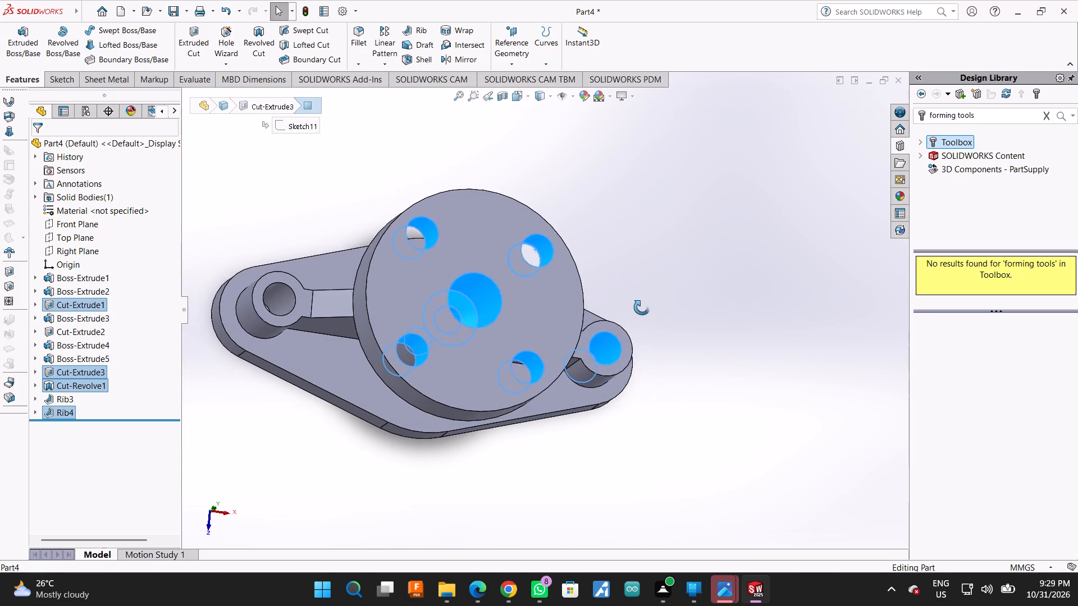
middle_drag(642, 307, 642, 309)
middle_drag(713, 199, 692, 208)
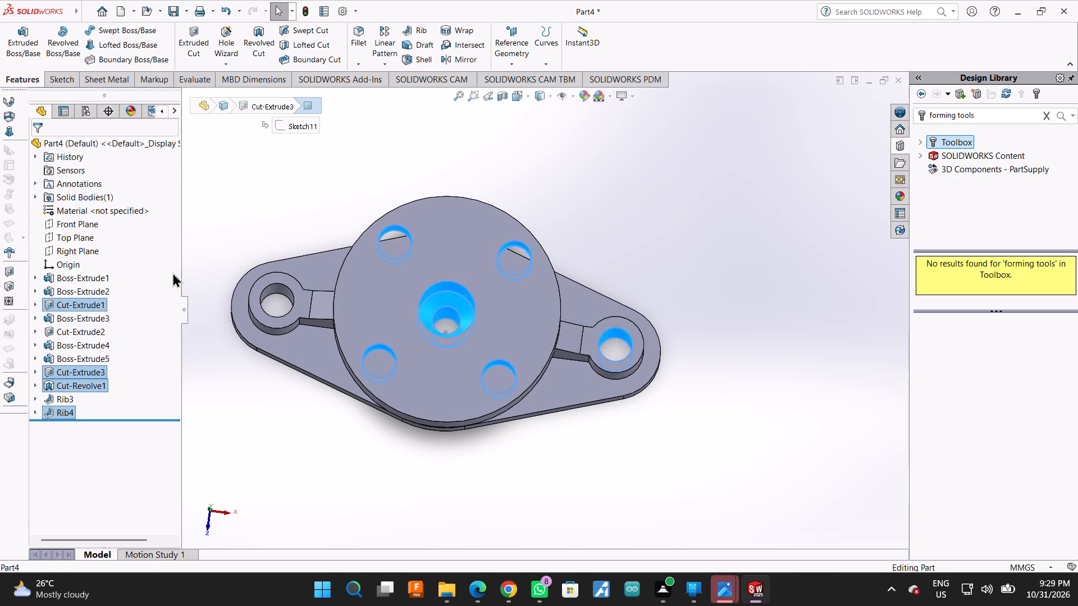
ctrl+click(268, 293)
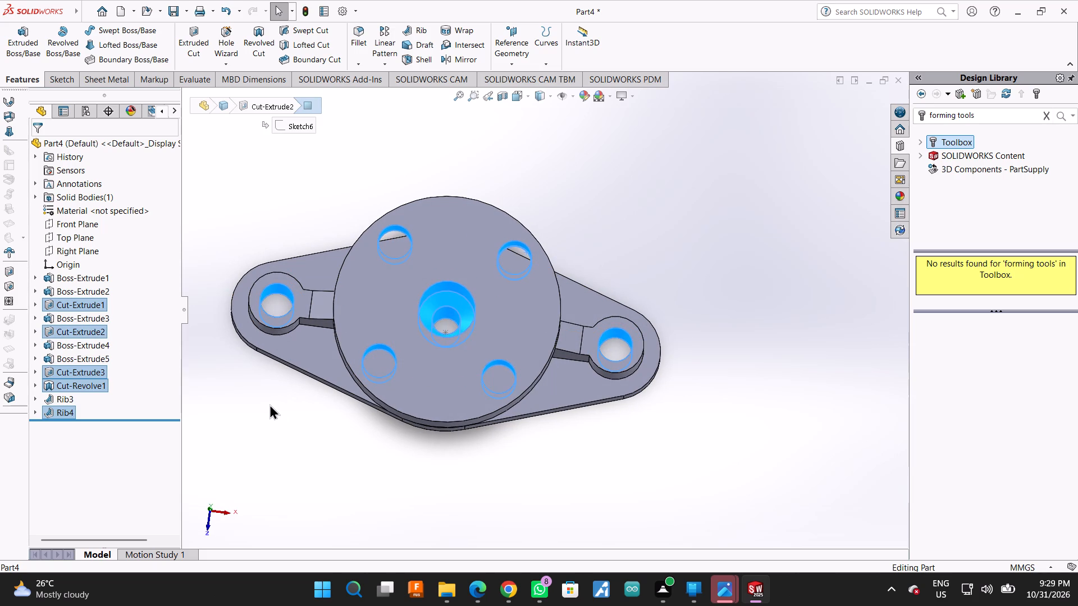
Check the selected bore and hole faces from above and below the part.
middle_drag(269, 403, 298, 100)
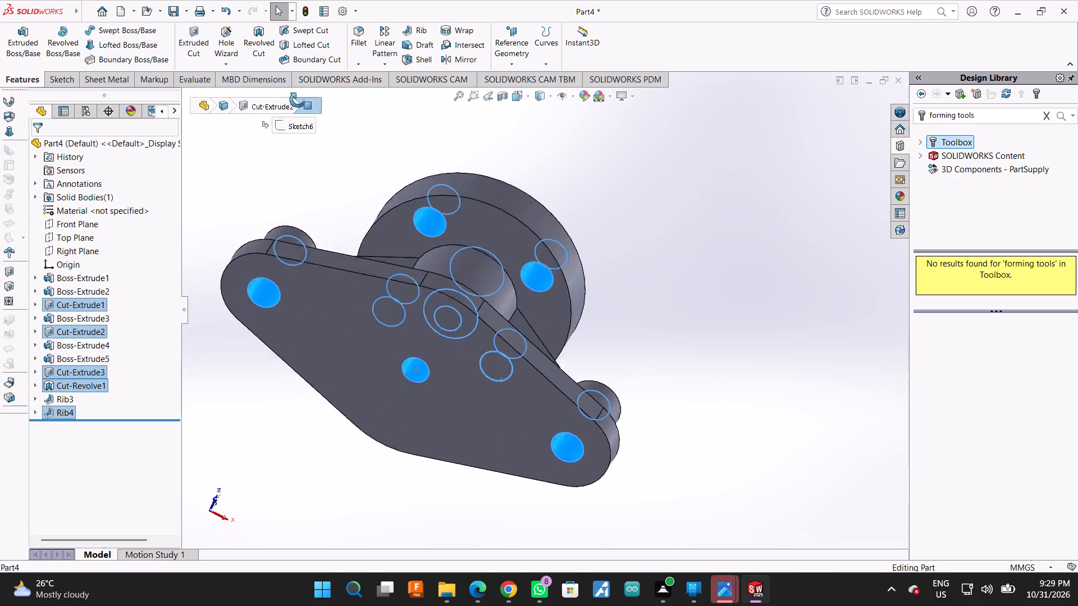
middle_drag(298, 100, 197, 336)
middle_click(196, 332)
middle_drag(185, 363, 186, 393)
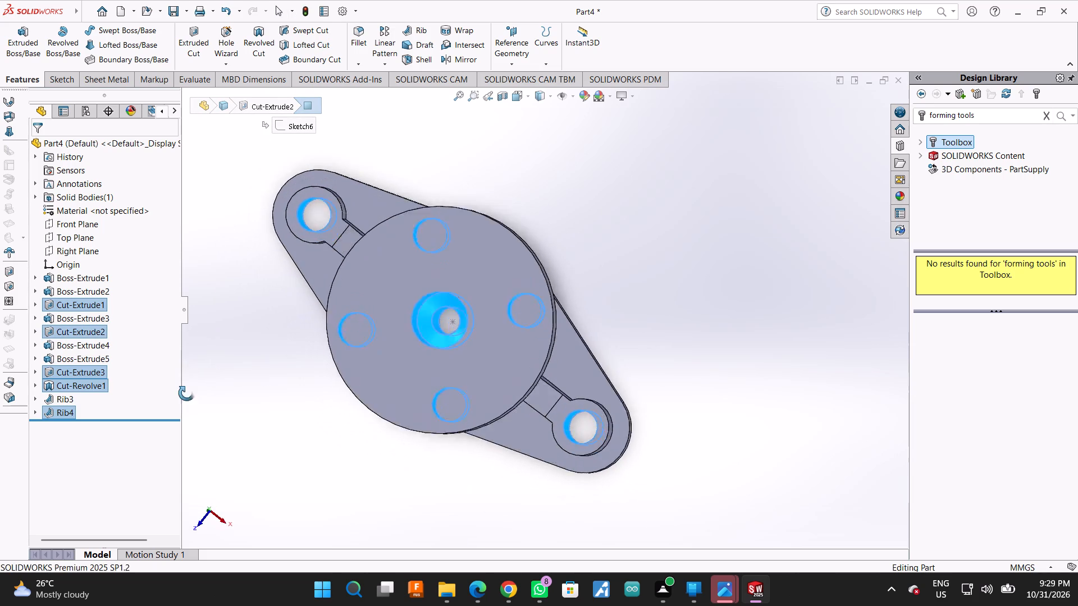
middle_drag(186, 393, 403, 204)
middle_drag(402, 204, 364, 286)
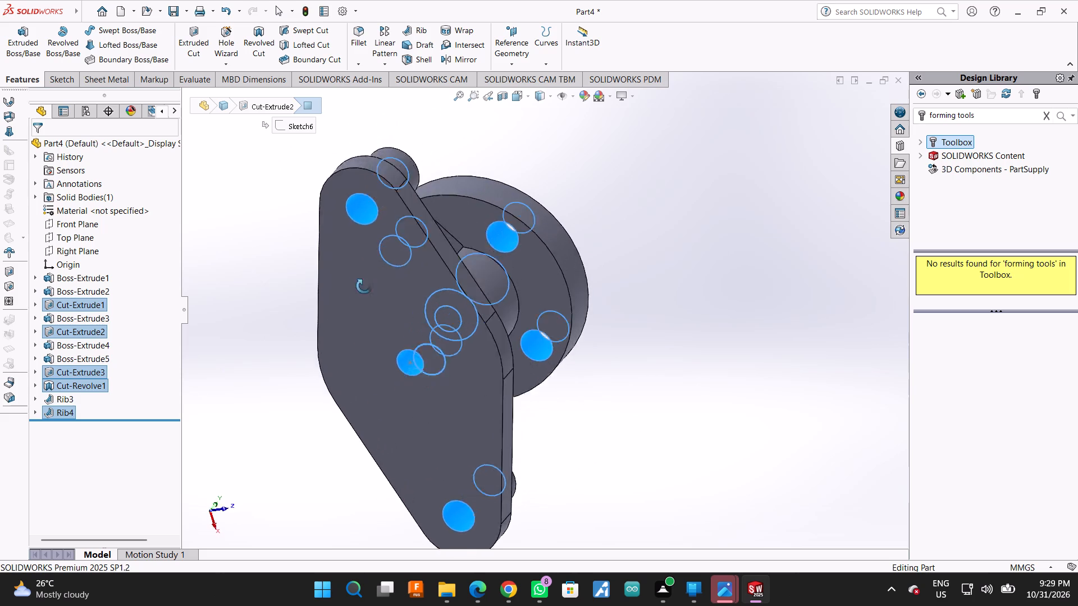
middle_drag(364, 286, 347, 324)
middle_drag(634, 244, 539, 300)
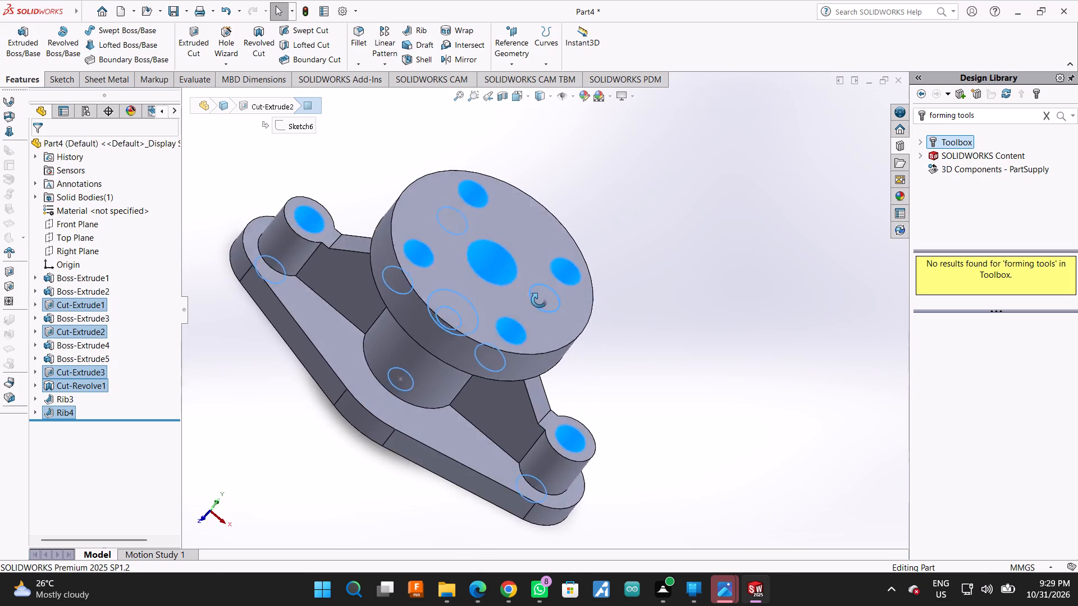
middle_drag(539, 300, 498, 252)
Apply the polished steel metal appearance to the selected bore and hole faces.
click(1049, 113)
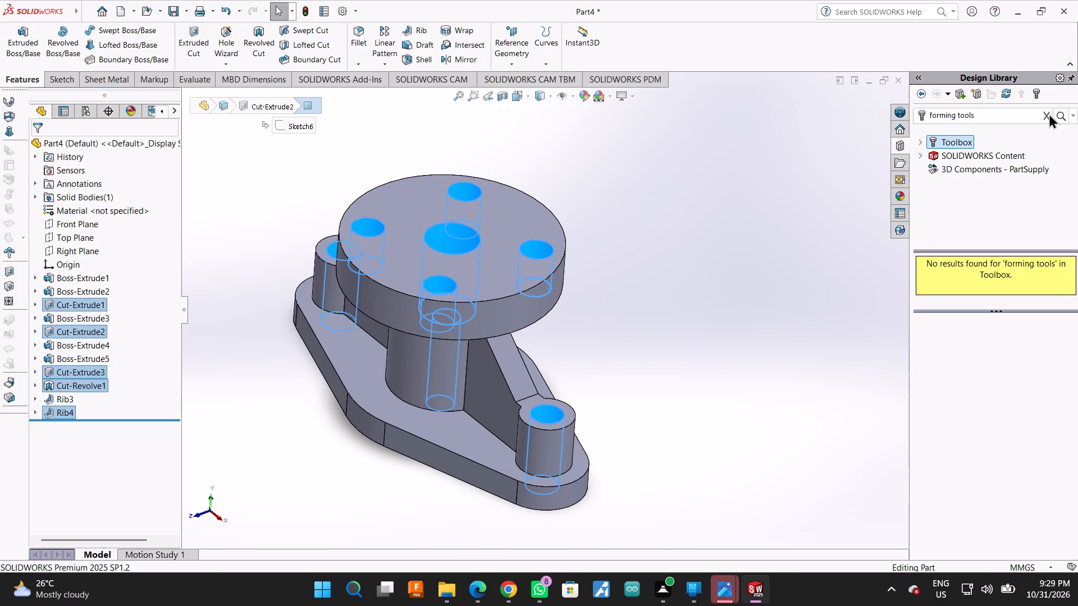
click(897, 194)
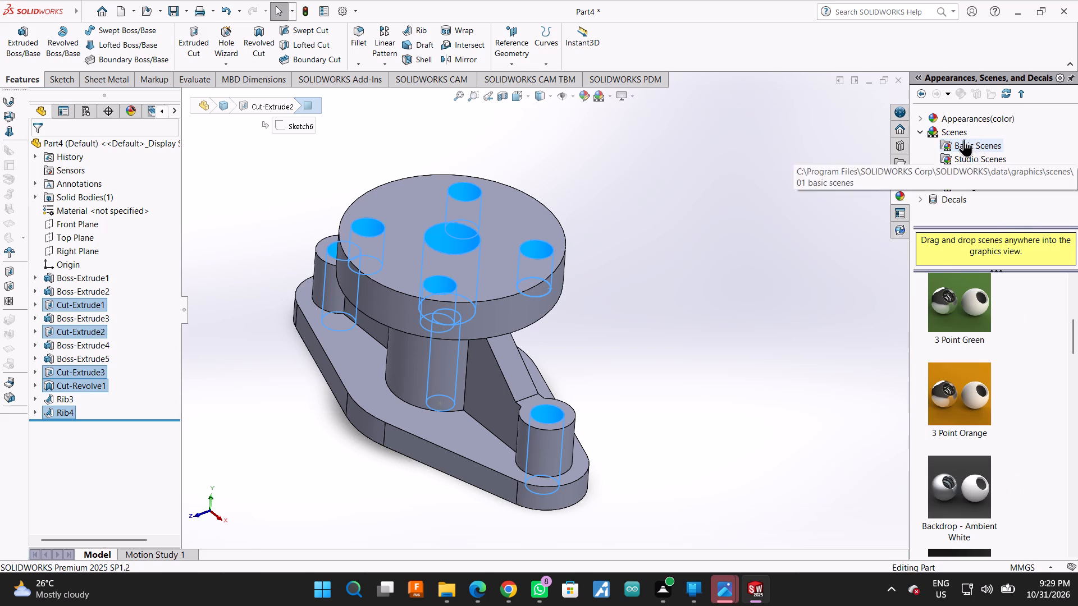
click(959, 120)
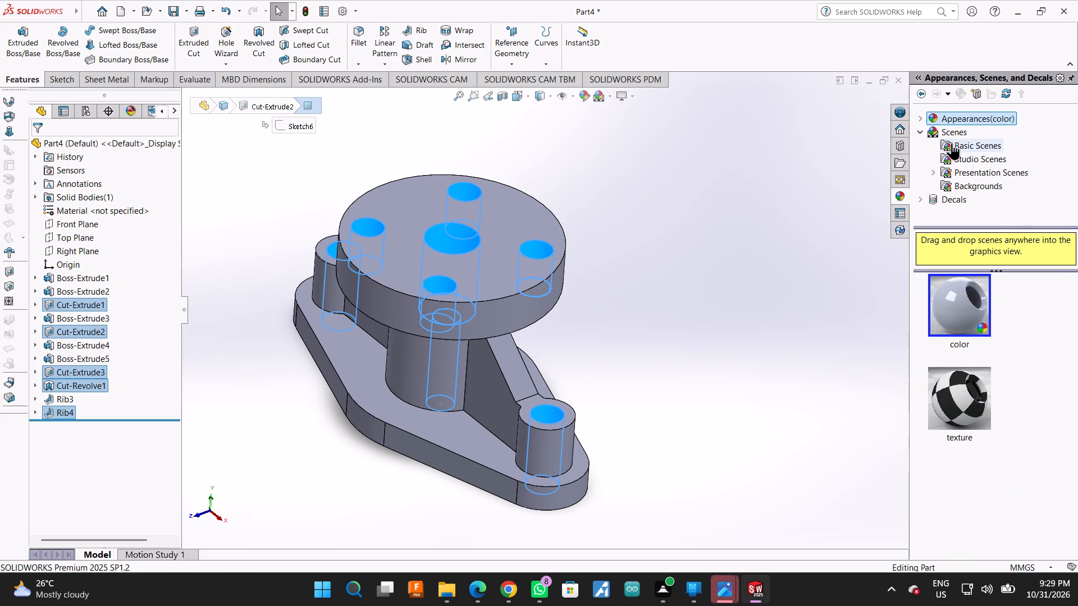
click(922, 119)
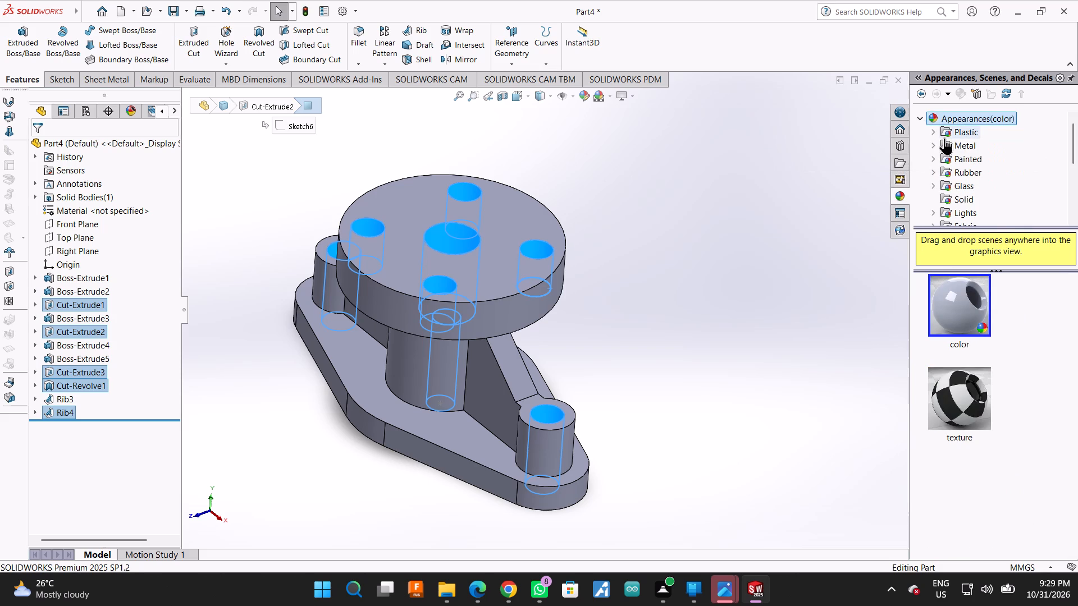
double_click(950, 141)
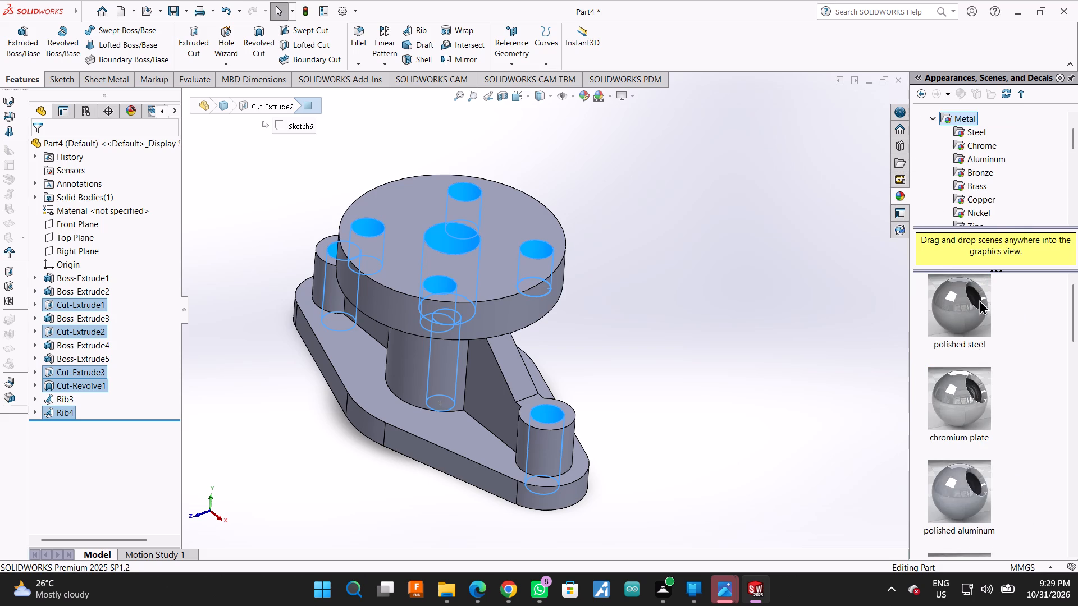
click(979, 300)
double_click(978, 300)
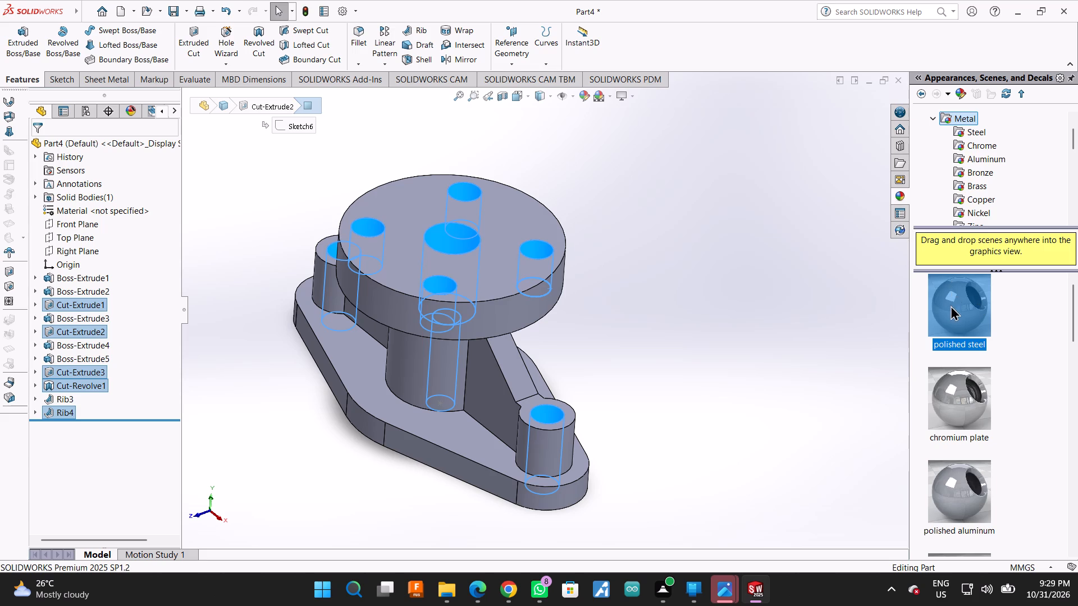
triple_click(951, 305)
scroll(863, 366, up, 1)
middle_drag(863, 366, 854, 370)
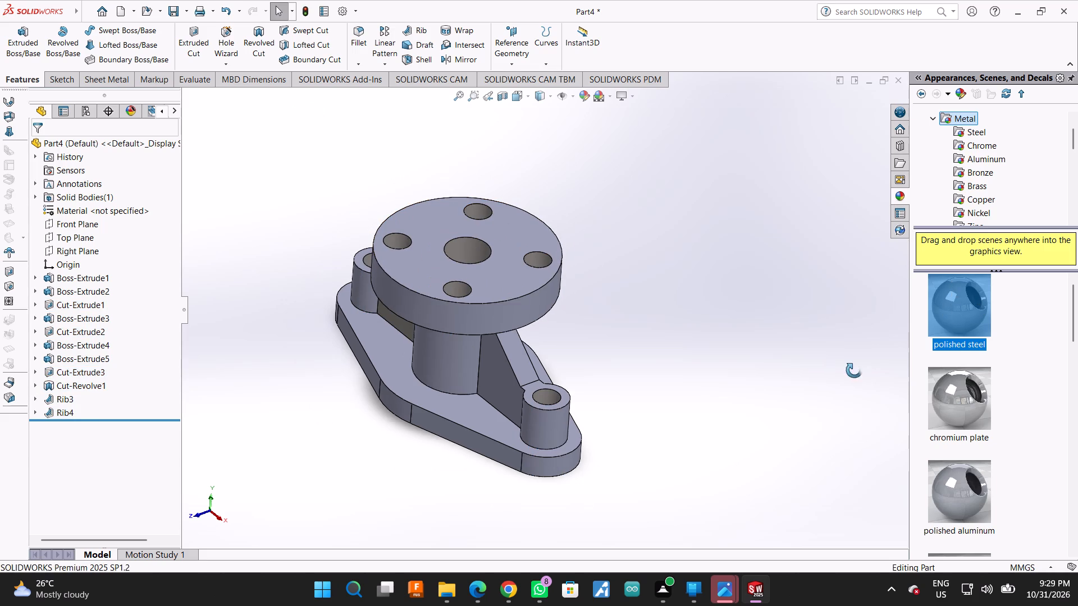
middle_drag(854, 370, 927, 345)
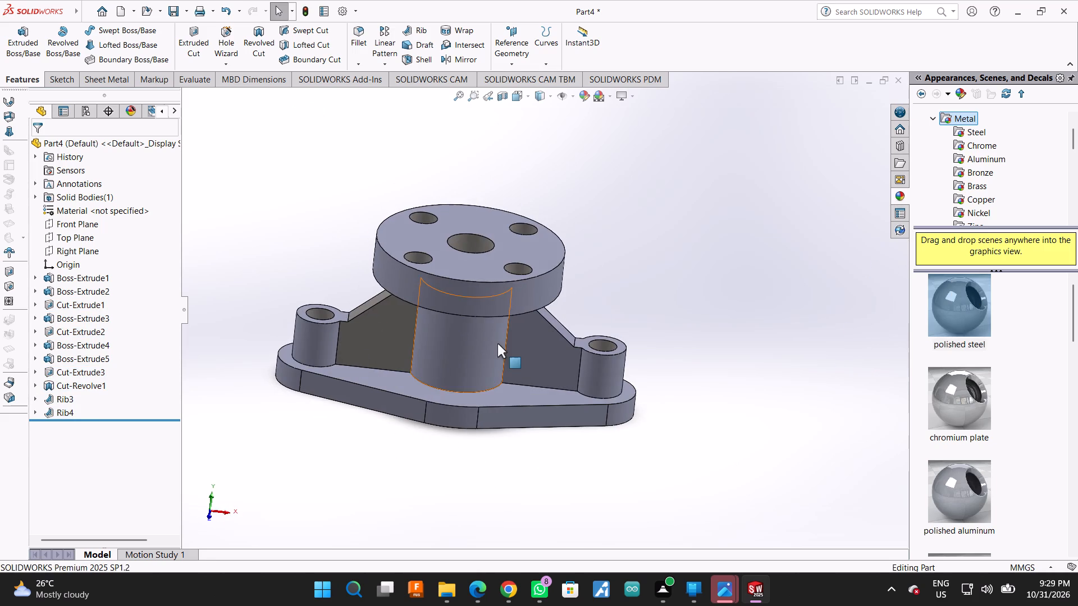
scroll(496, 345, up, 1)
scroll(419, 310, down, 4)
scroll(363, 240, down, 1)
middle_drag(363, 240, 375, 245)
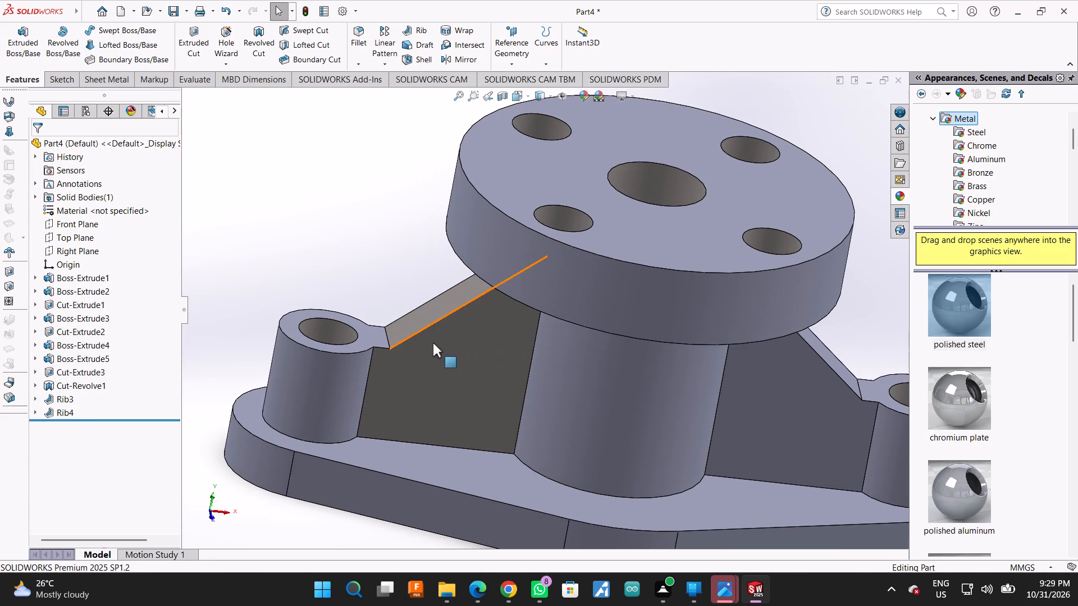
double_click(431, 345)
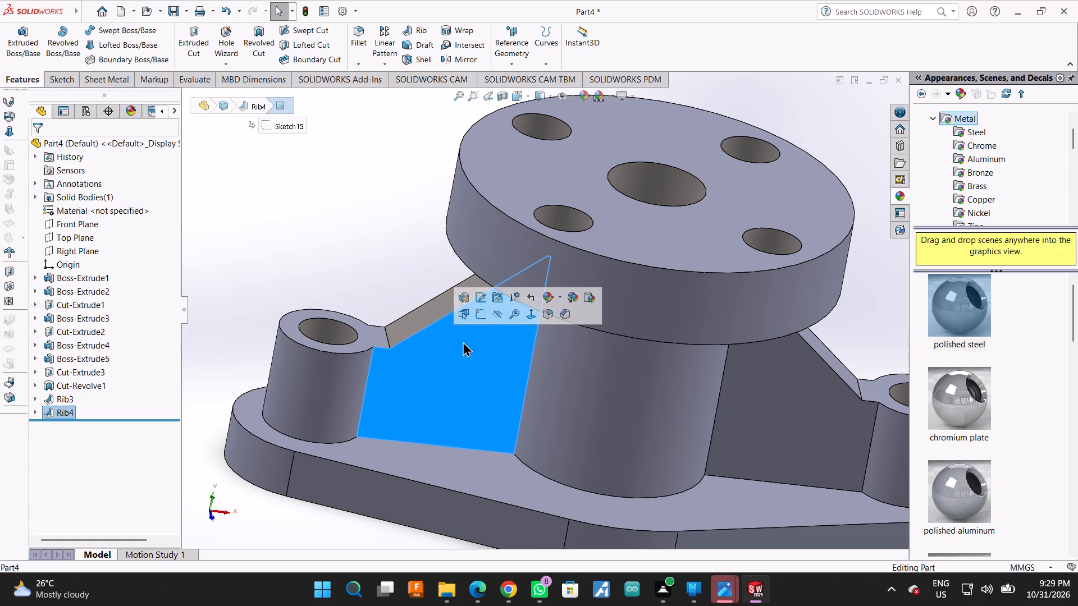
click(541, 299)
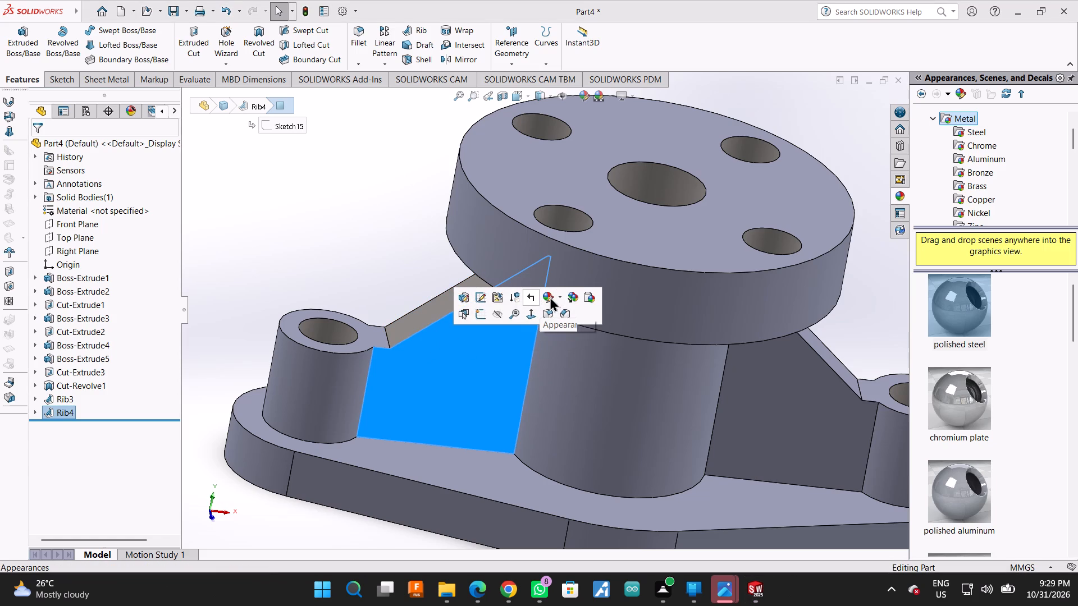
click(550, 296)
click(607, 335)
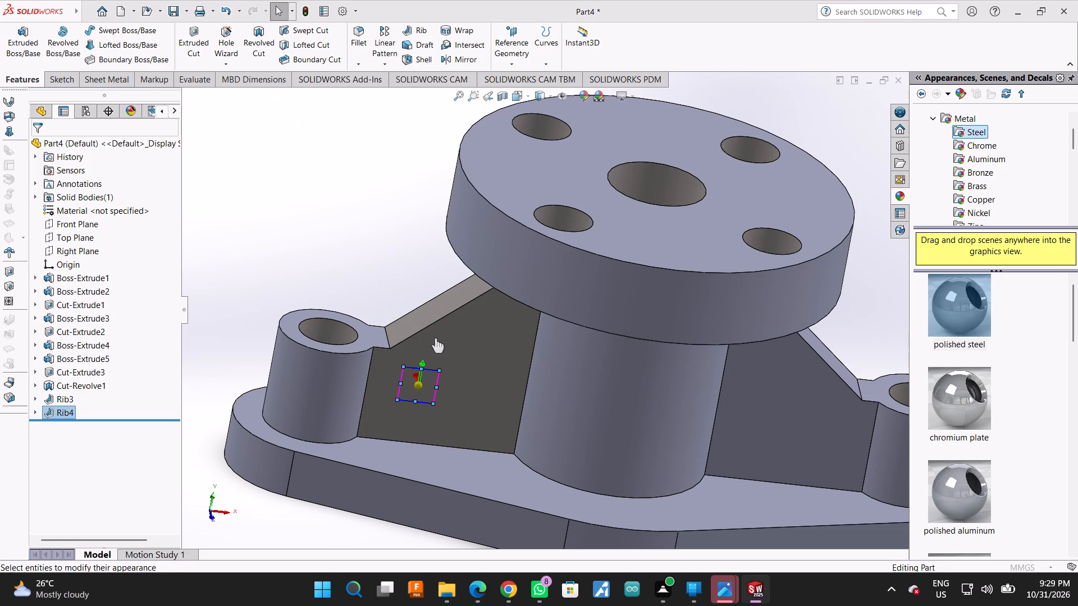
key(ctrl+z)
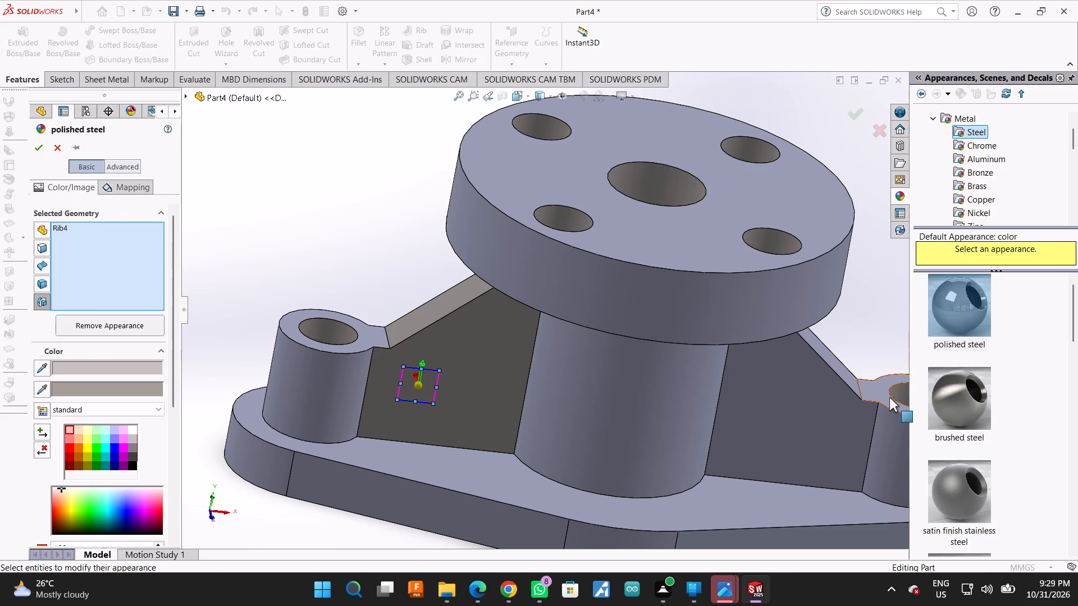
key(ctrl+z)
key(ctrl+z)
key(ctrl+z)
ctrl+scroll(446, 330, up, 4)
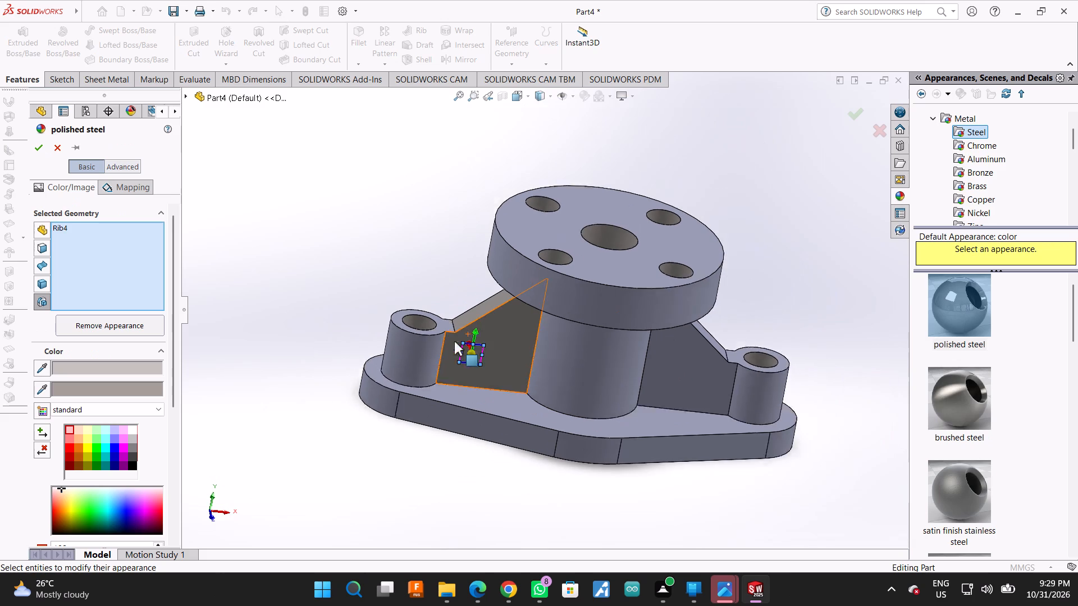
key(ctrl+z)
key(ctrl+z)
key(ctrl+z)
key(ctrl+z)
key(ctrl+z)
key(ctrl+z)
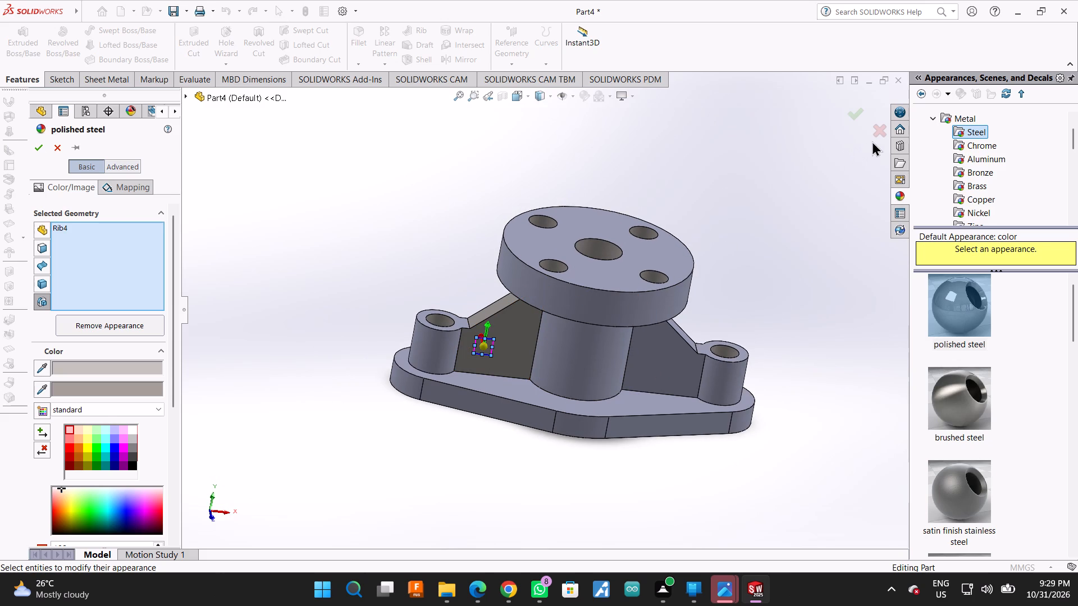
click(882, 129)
Undo the last polished steel appearance applied to the part.
key(ctrl+z)
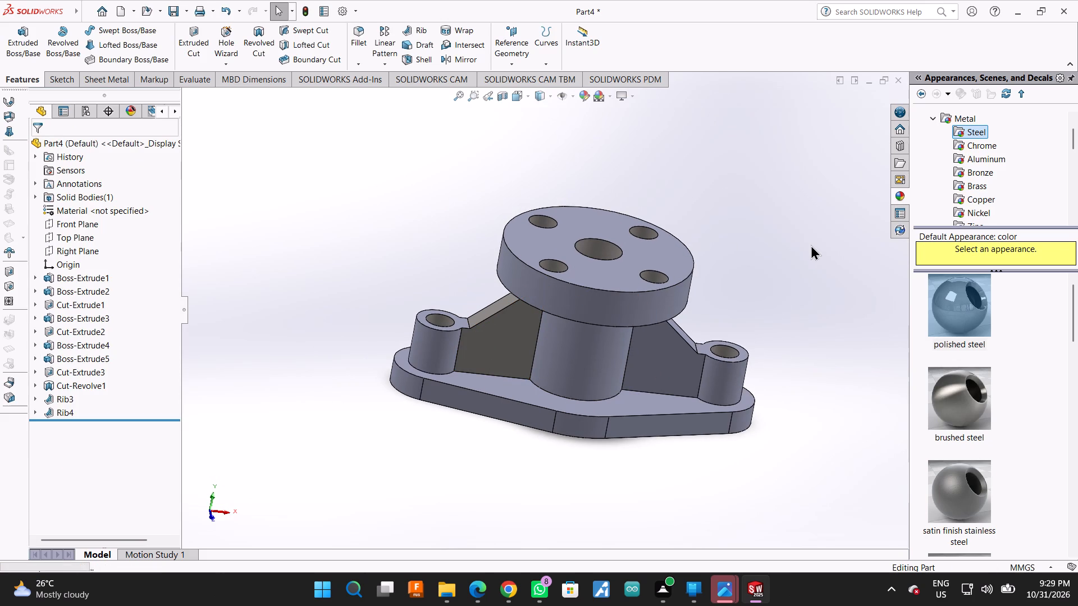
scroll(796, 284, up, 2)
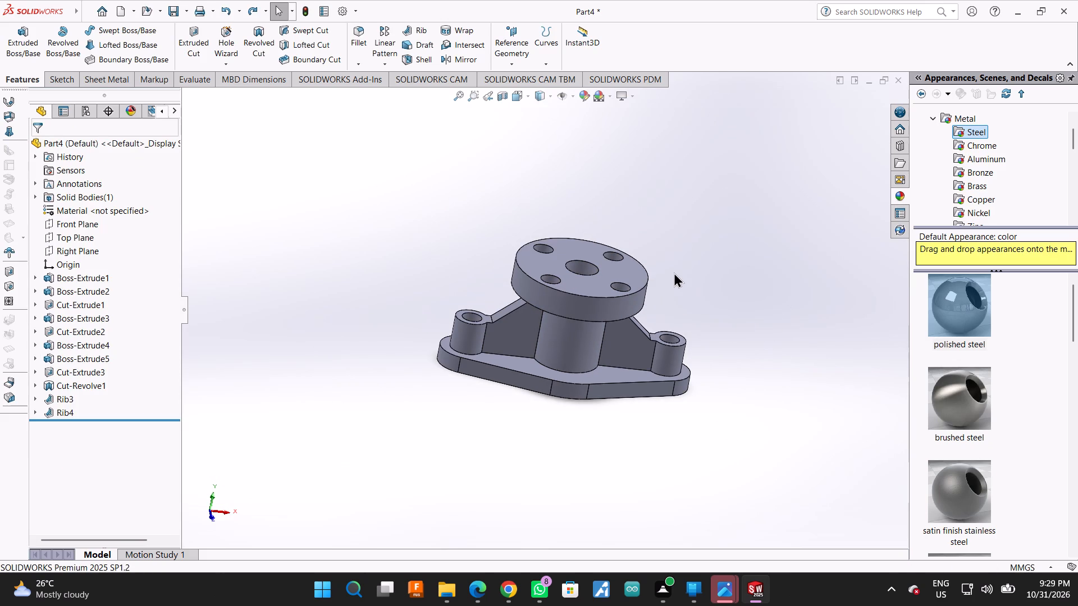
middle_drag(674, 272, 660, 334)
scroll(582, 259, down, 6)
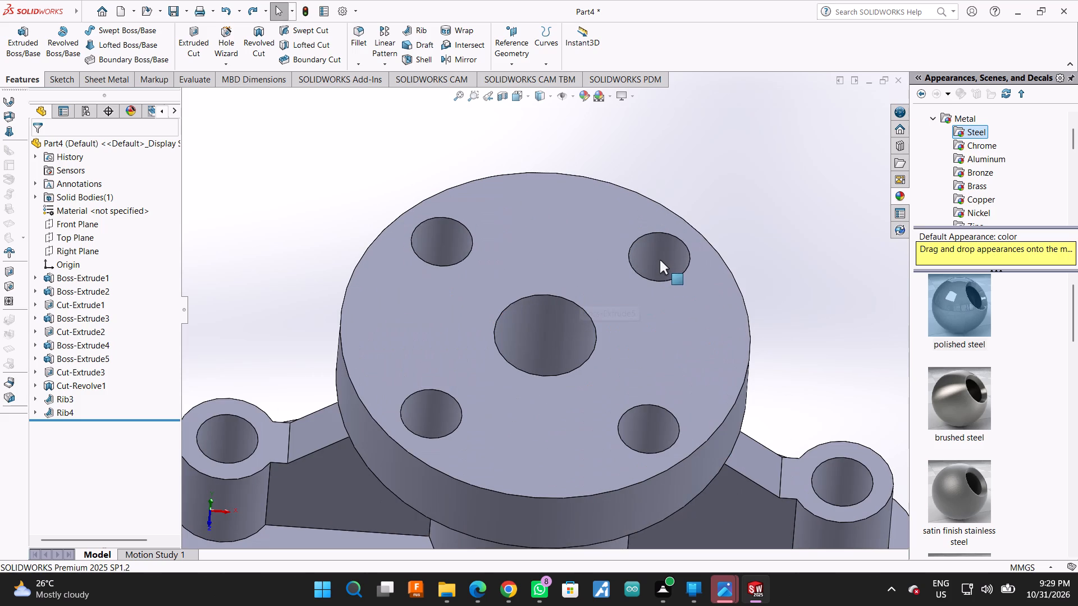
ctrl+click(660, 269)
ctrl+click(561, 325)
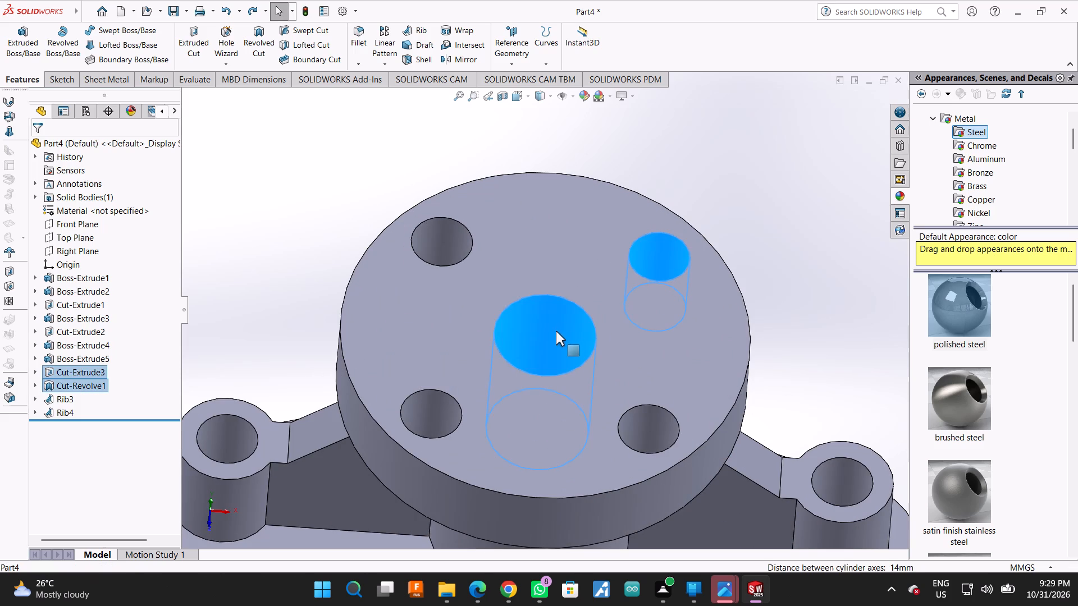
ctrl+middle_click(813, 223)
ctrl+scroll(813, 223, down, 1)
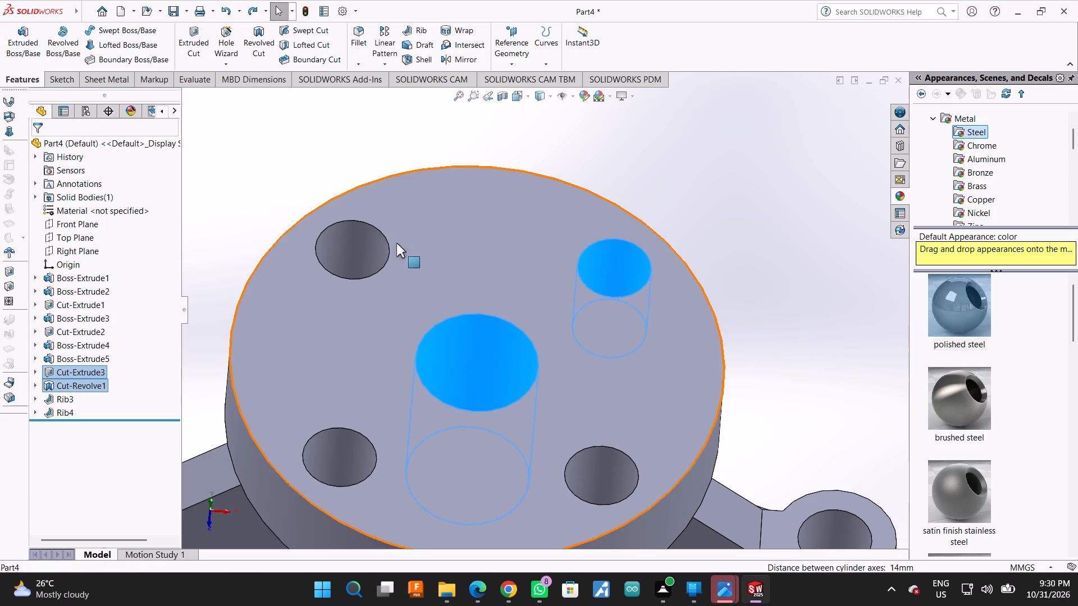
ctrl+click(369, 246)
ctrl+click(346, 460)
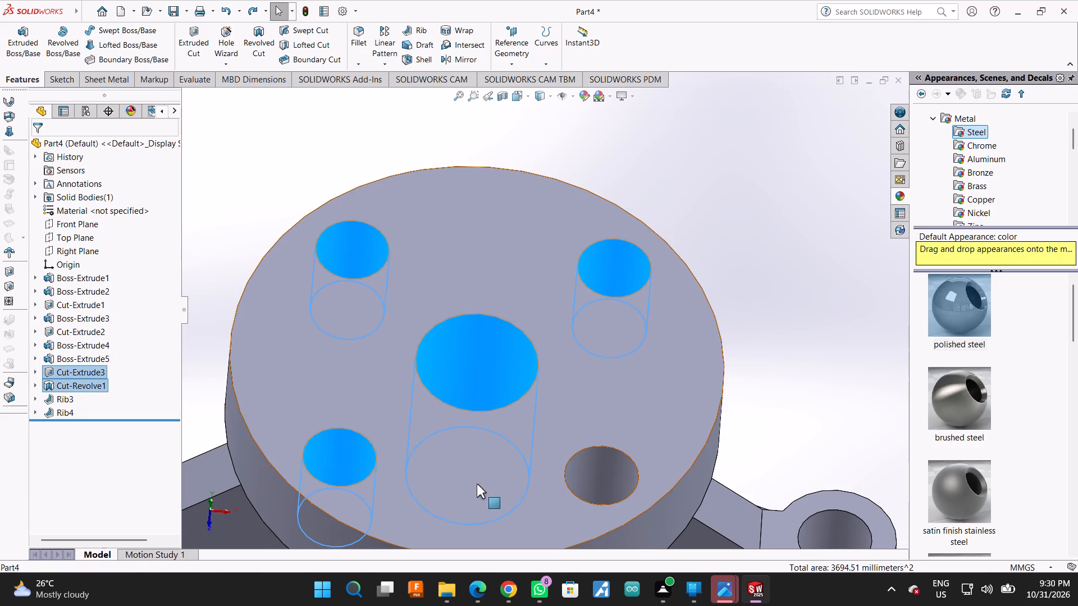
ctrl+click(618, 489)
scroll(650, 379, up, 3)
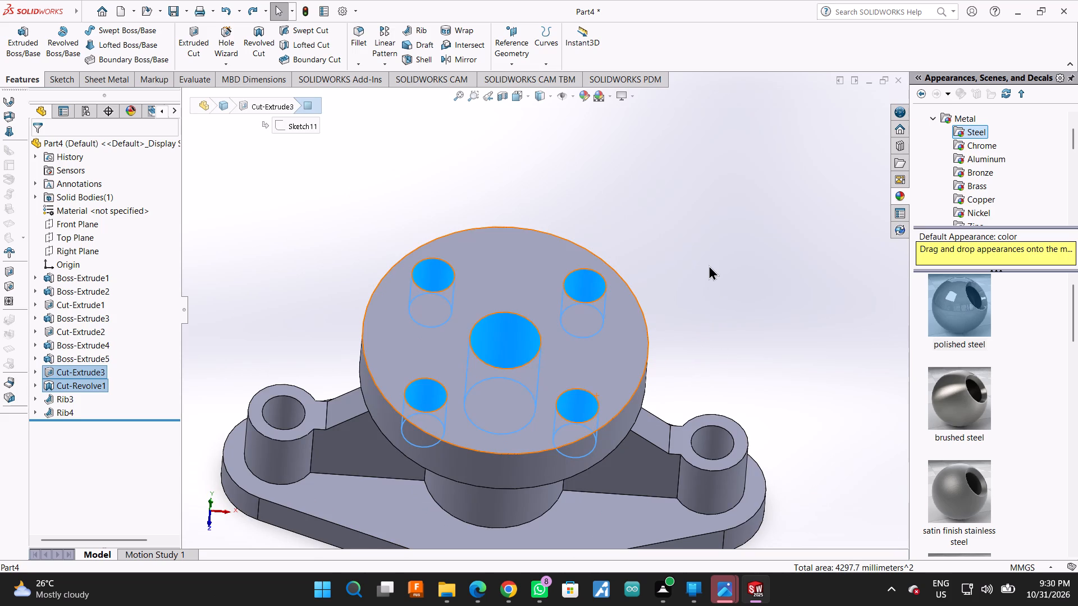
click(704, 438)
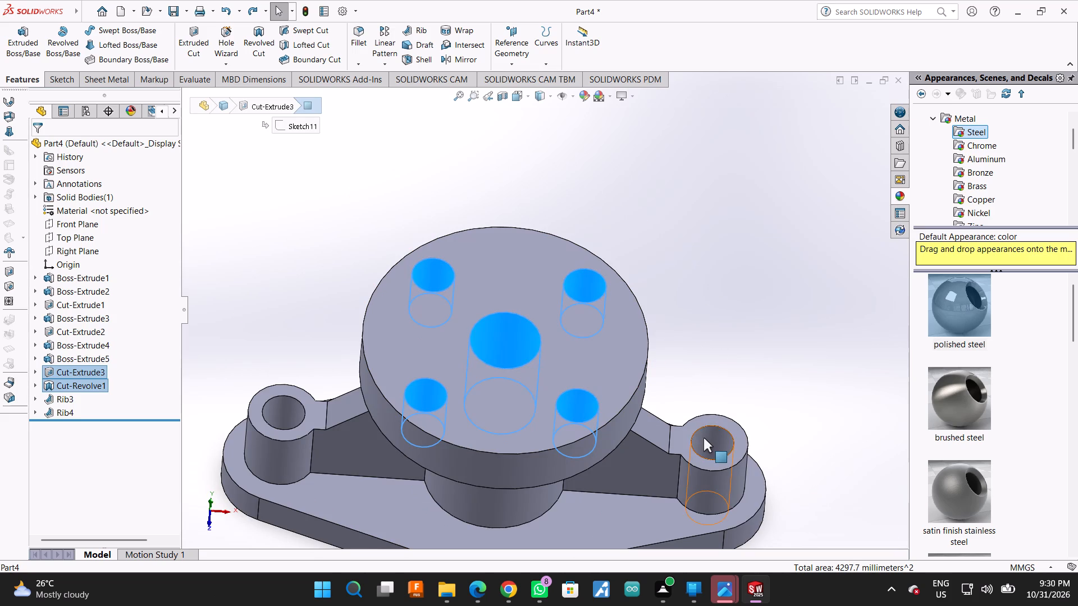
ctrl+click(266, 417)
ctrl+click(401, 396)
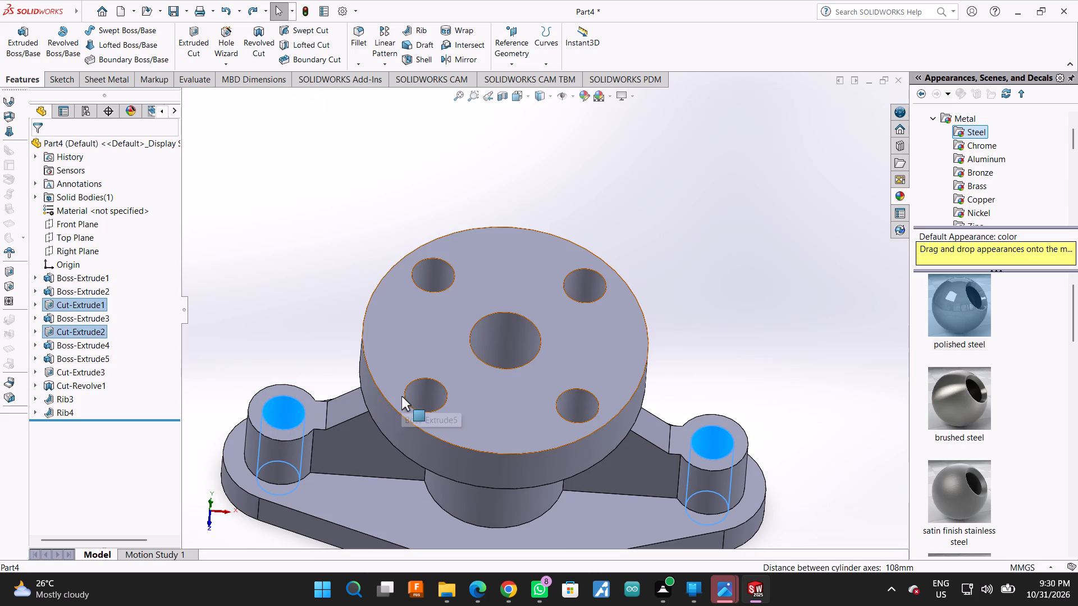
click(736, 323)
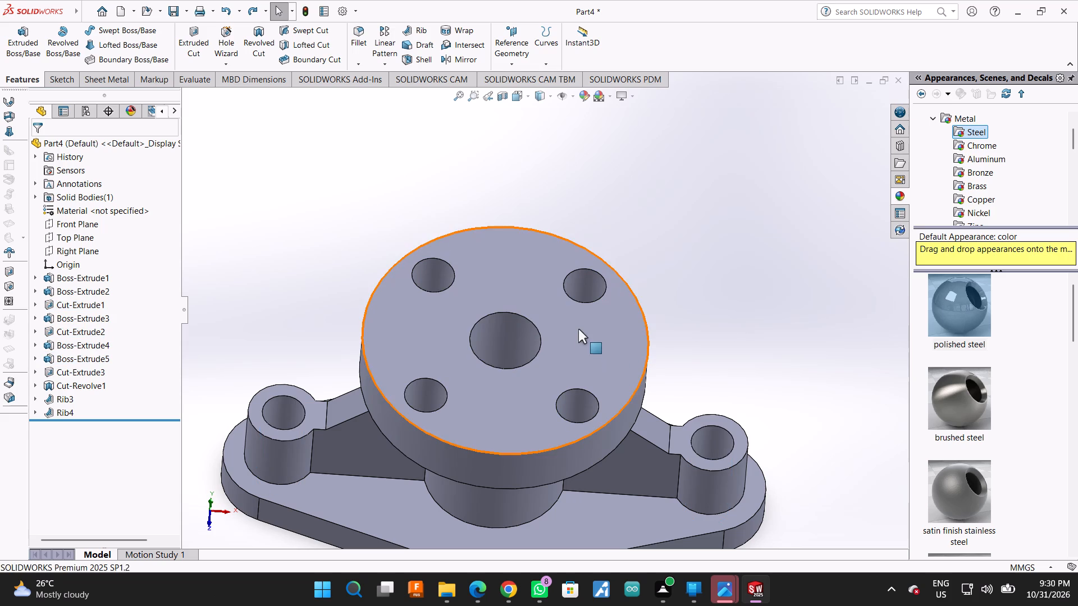
Apply the polished steel appearance to the central bore's wide wall, the four disc hole walls and both end boss bores.
ctrl+click(581, 289)
ctrl+click(501, 328)
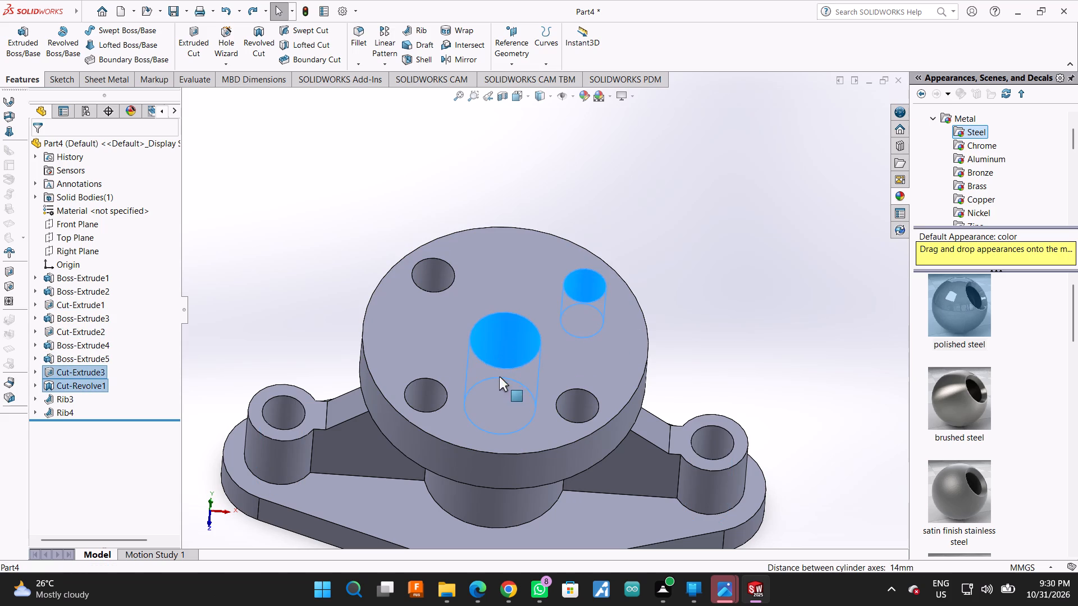
ctrl+click(432, 272)
ctrl+click(417, 394)
ctrl+click(697, 438)
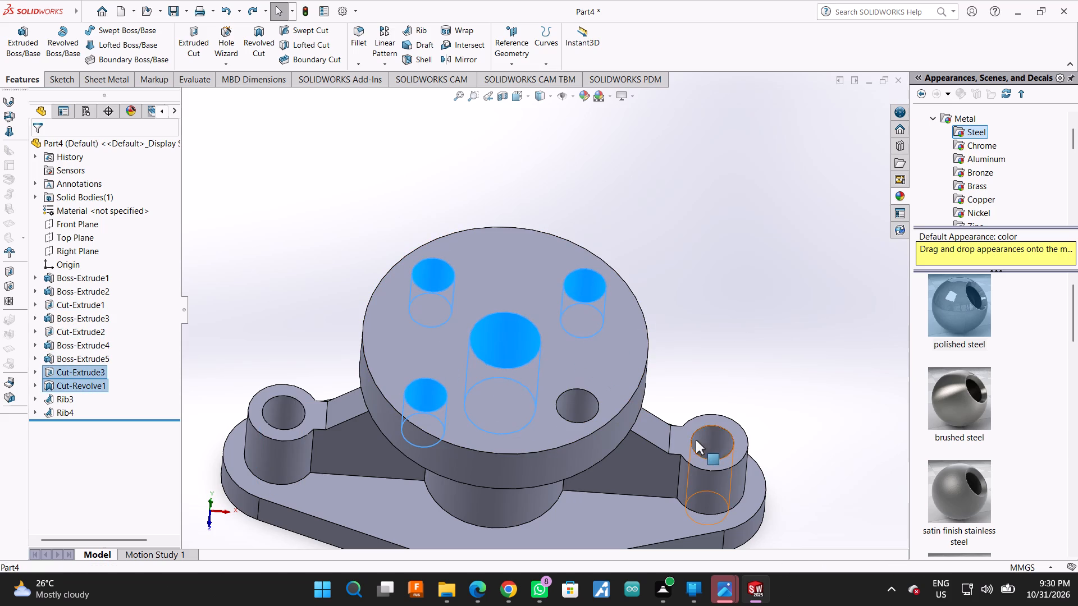
ctrl+click(288, 407)
ctrl+click(583, 407)
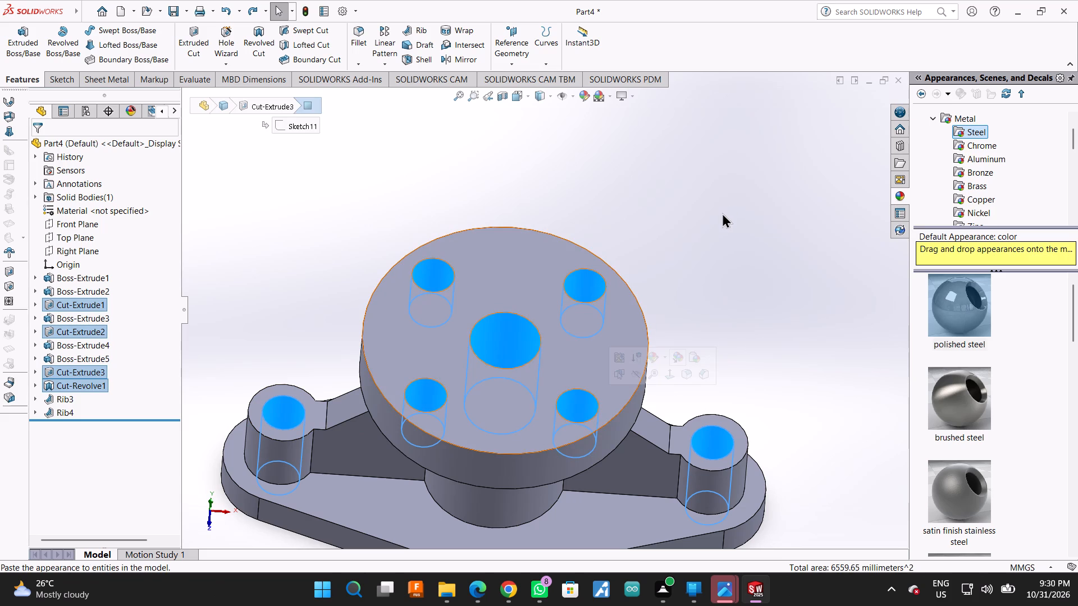
scroll(722, 213, up, 2)
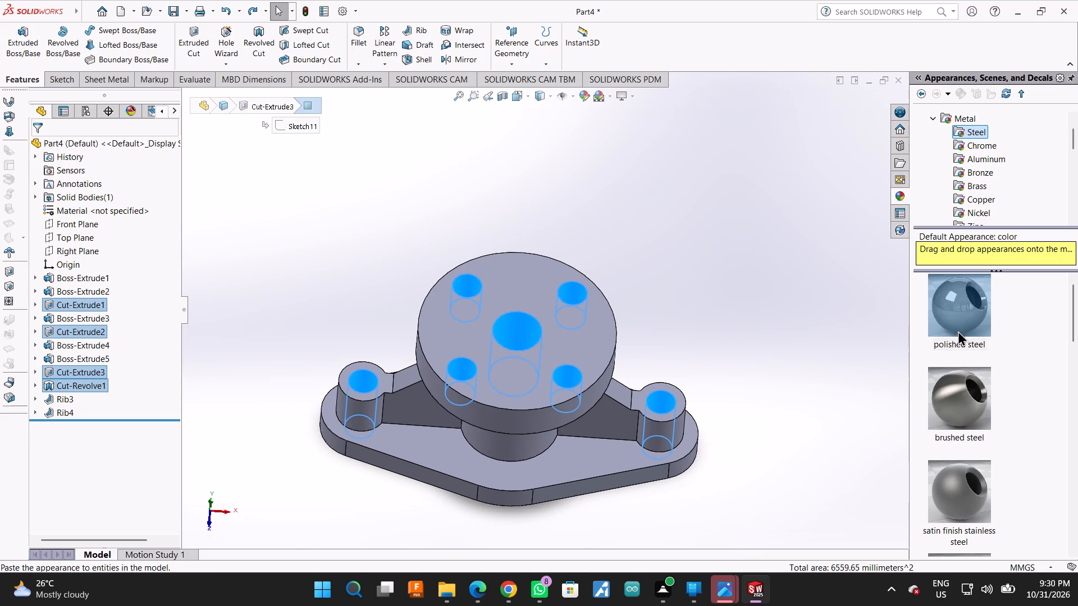
double_click(958, 323)
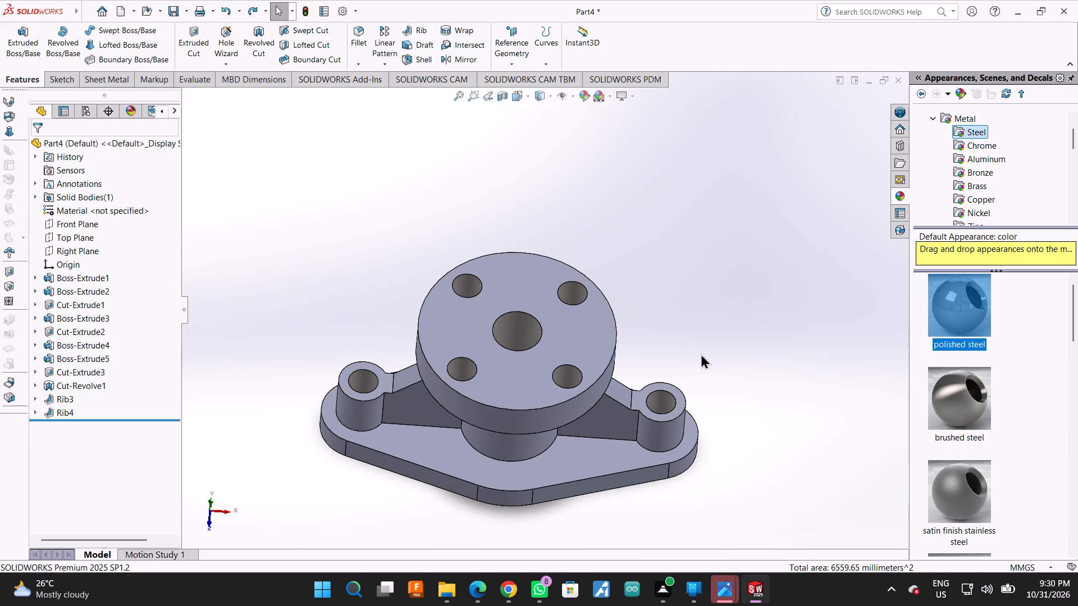
Examine the central stepped bore, the disc holes and the end boss bores from above.
right_click(697, 329)
click(734, 379)
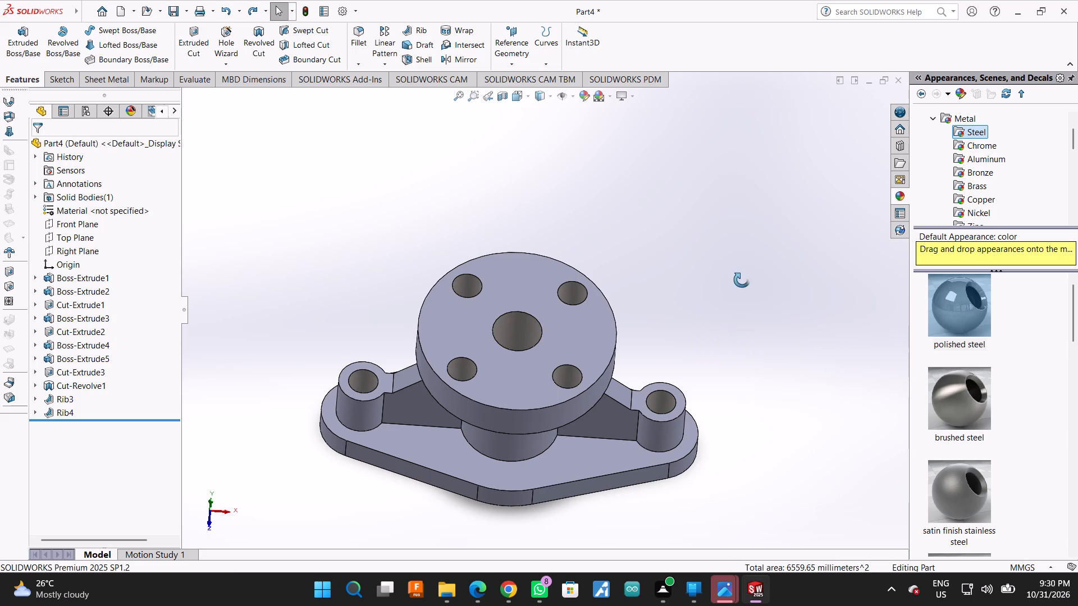
drag(742, 280, 738, 359)
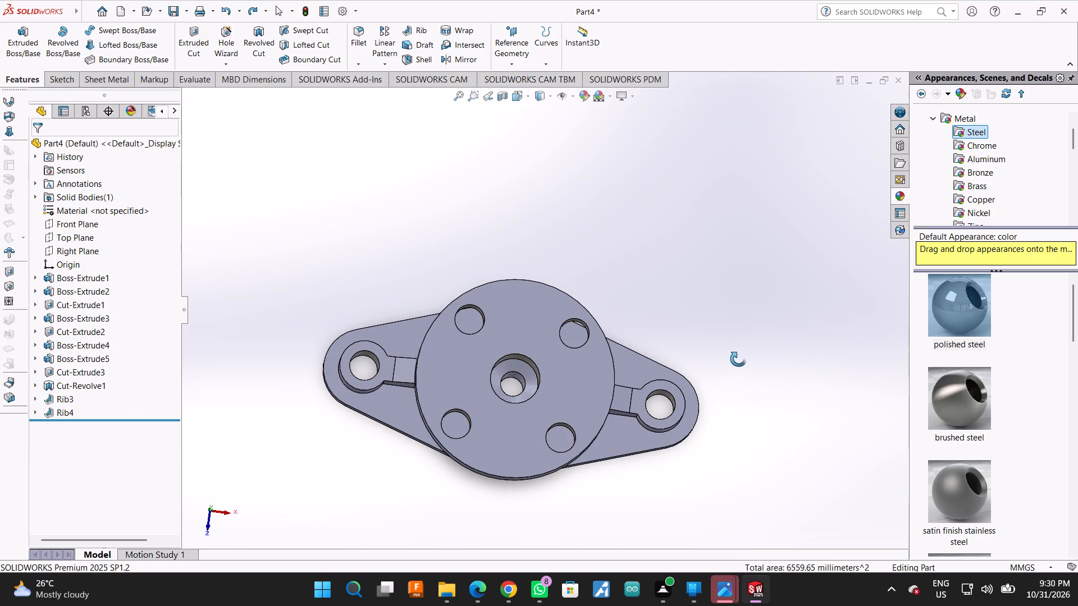
scroll(648, 360, down, 1)
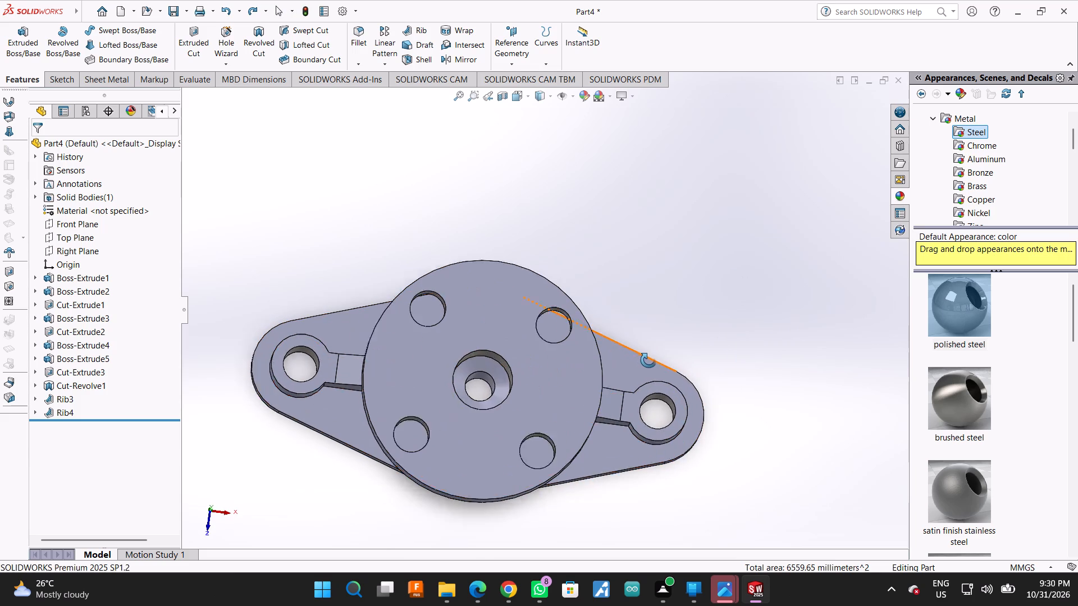
scroll(648, 360, down, 1)
drag(678, 341, 671, 306)
key(Escape)
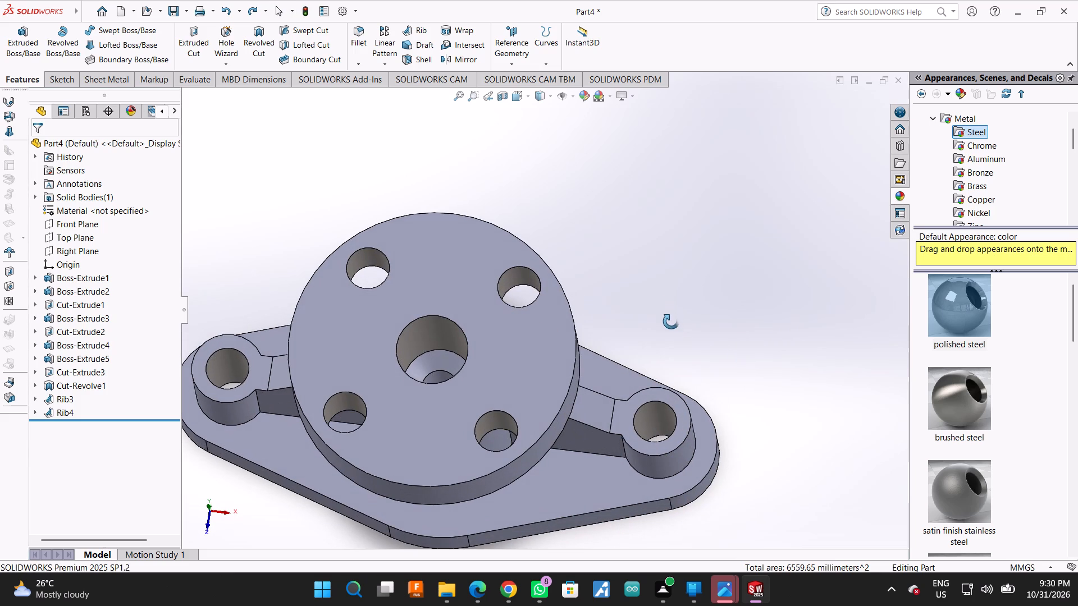
drag(671, 321, 675, 364)
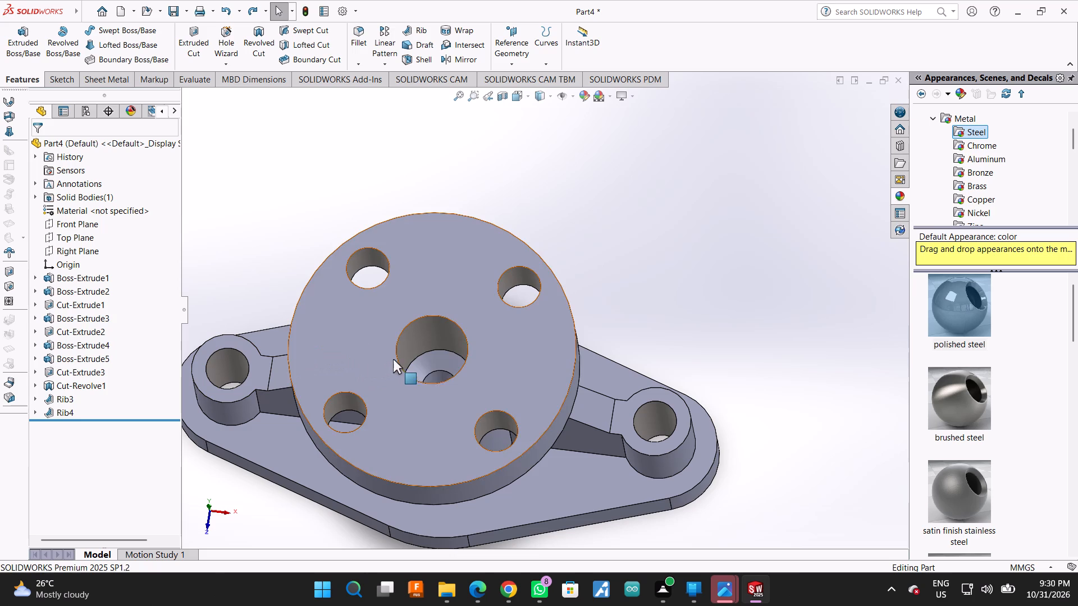
Select the central stepped bore feature and apply the polished steel appearance.
double_click(424, 362)
double_click(424, 362)
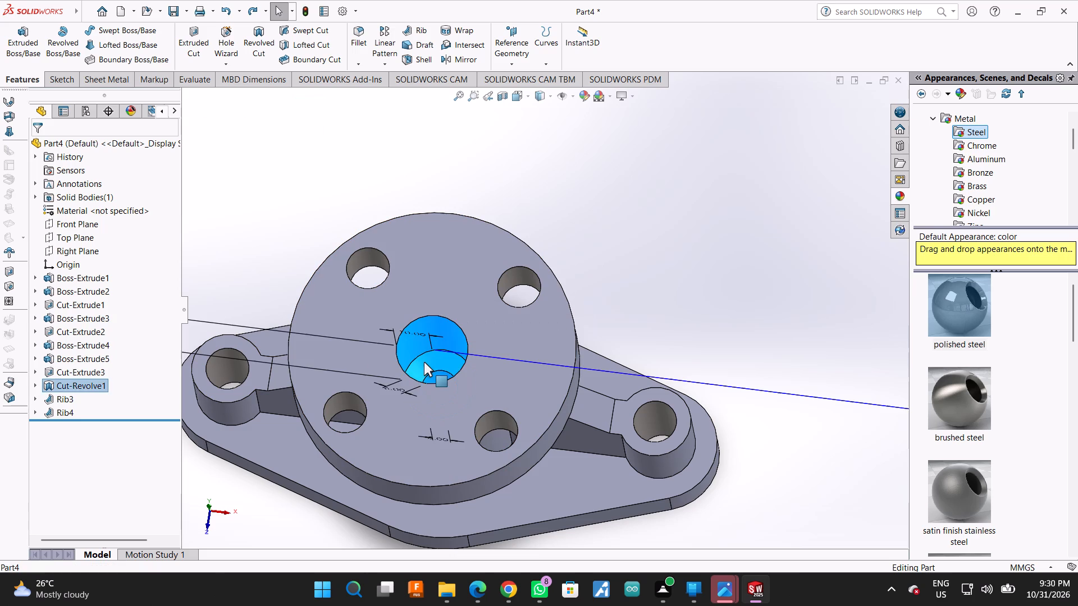
double_click(959, 334)
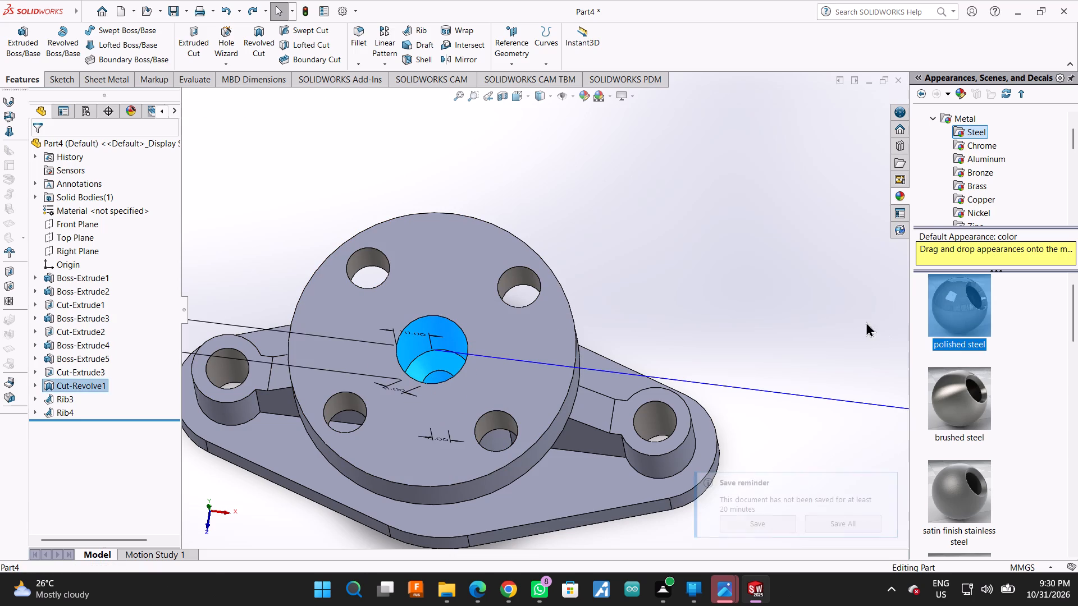
triple_click(953, 307)
double_click(961, 309)
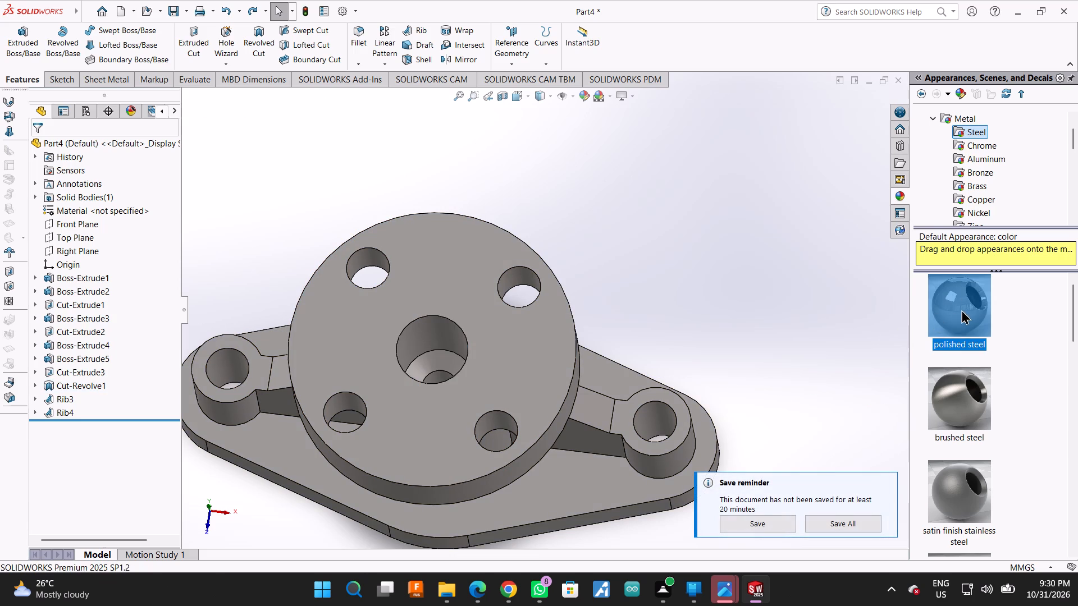
Undo the last appearance changes and dismiss the save reminder.
key(ctrl+z)
key(ctrl+z)
key(ctrl+z)
click(883, 480)
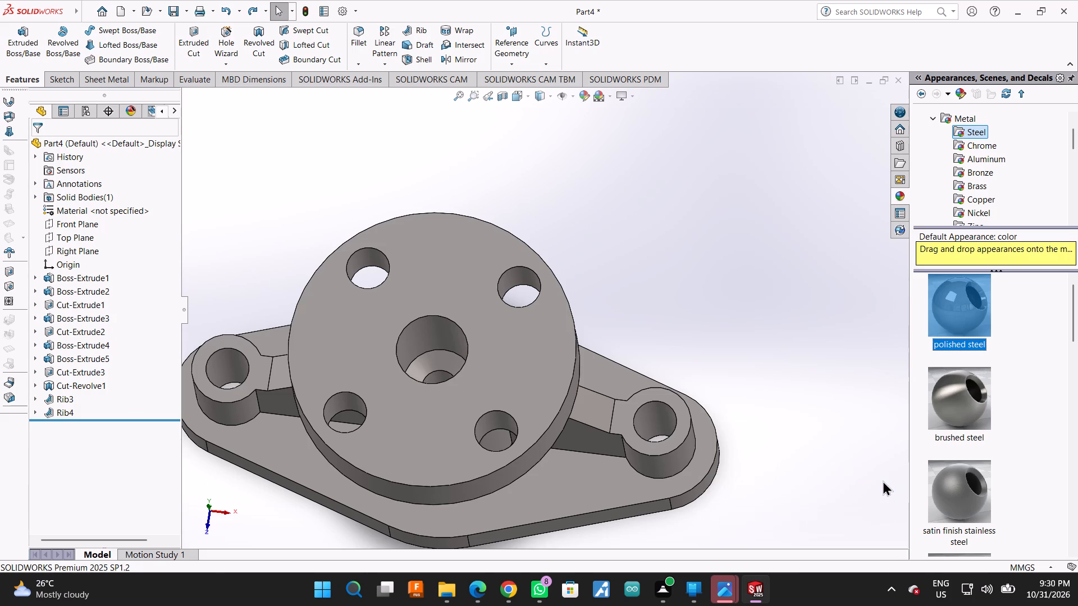
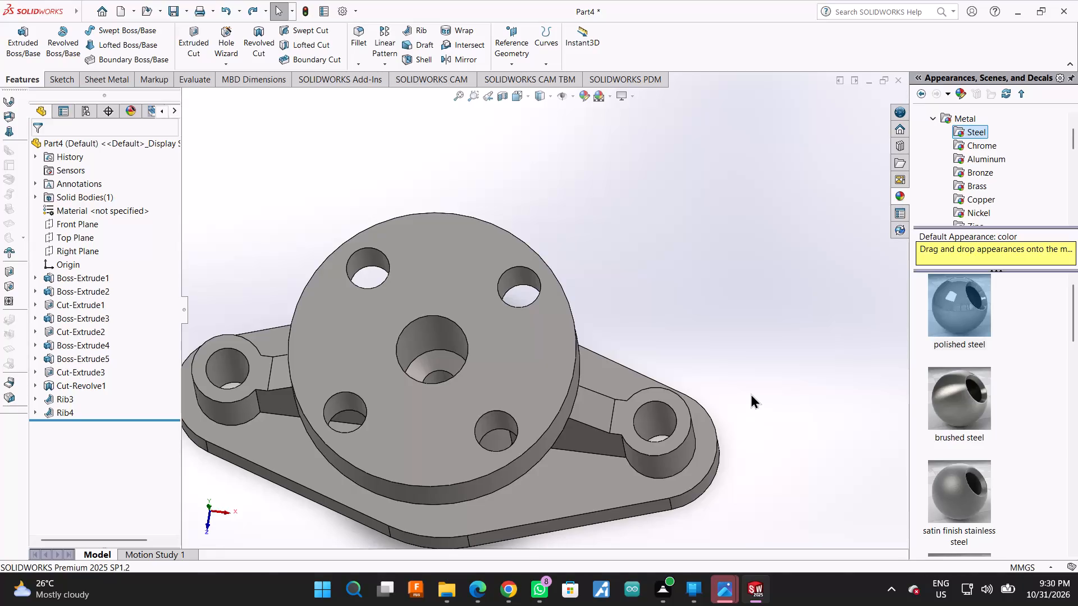
Undo the remaining appearance changes back into the second rib's sketch, and redo the sketch exit and the rib.
key(ctrl+z)
key(ctrl+z)
key(ctrl+z)
key(ctrl+z)
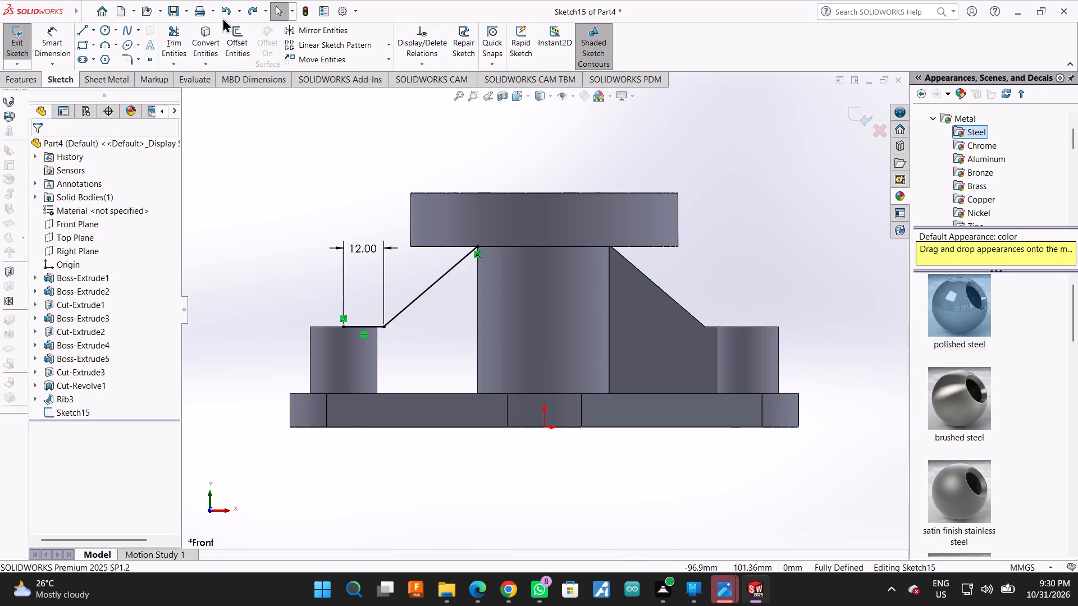
click(245, 13)
click(245, 13)
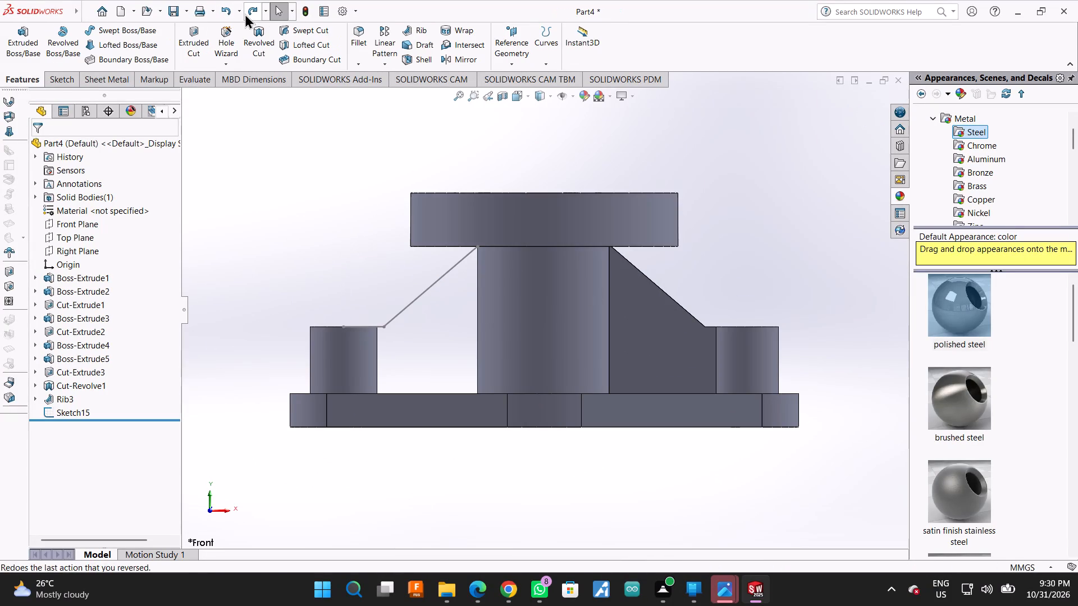
Apply the polished steel appearance to all walls of the central stepped bore, the four disc holes and both end boss bores.
scroll(427, 353, down, 1)
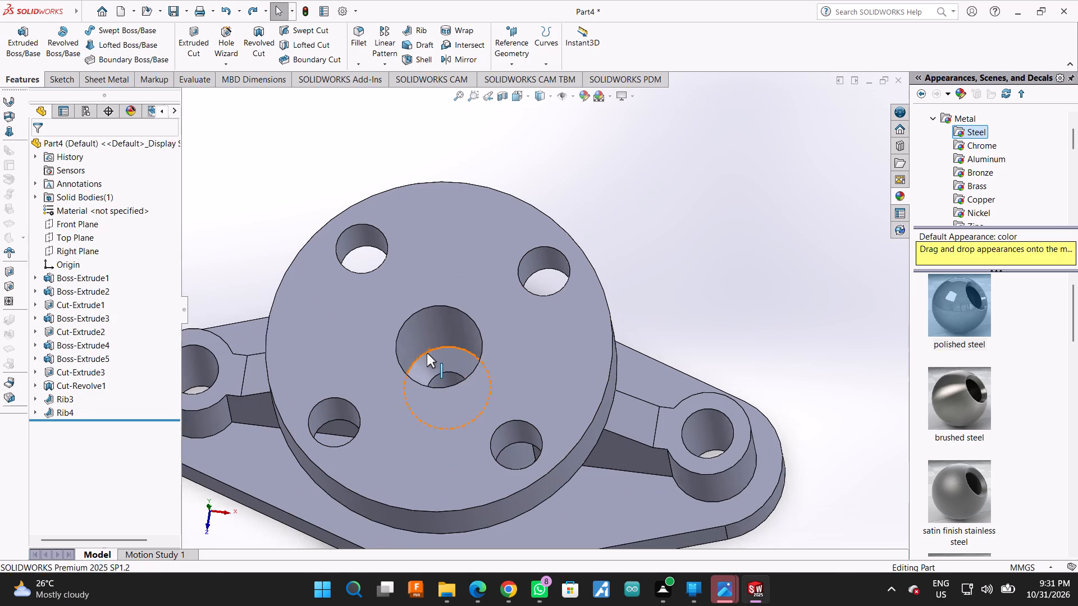
scroll(427, 353, down, 1)
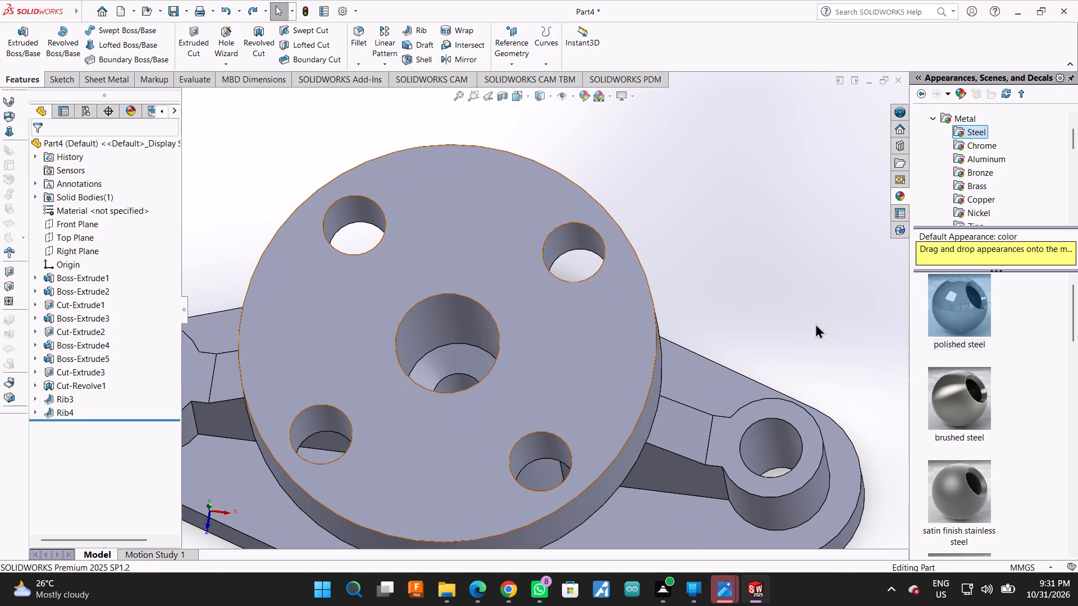
middle_drag(710, 272, 712, 288)
scroll(710, 278, down, 1)
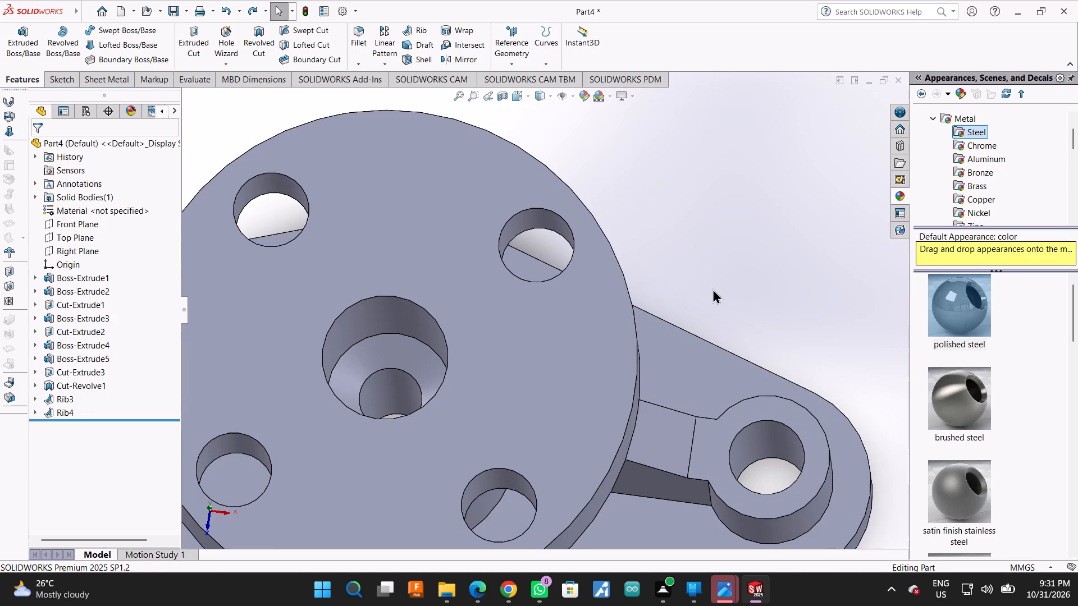
scroll(734, 292, up, 1)
middle_drag(726, 270, 732, 274)
middle_click(732, 274)
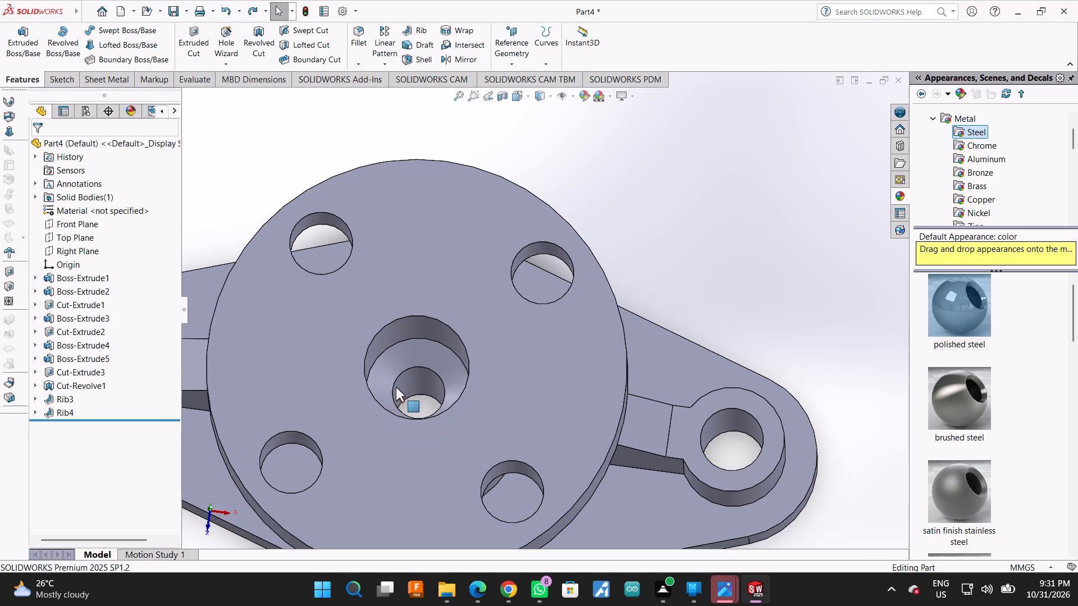
ctrl+click(399, 387)
ctrl+click(405, 353)
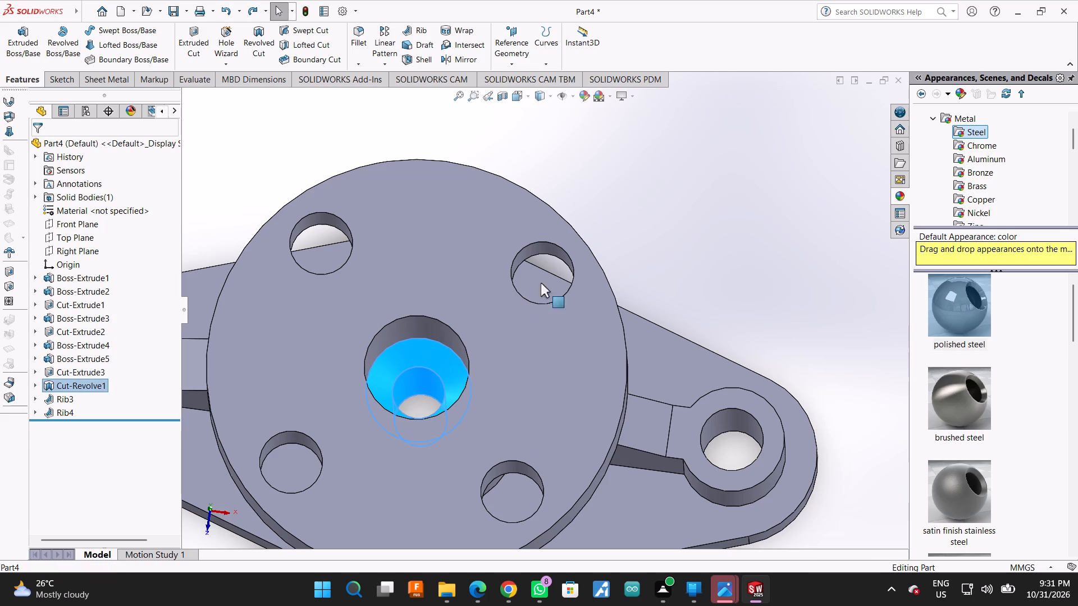
ctrl+click(550, 251)
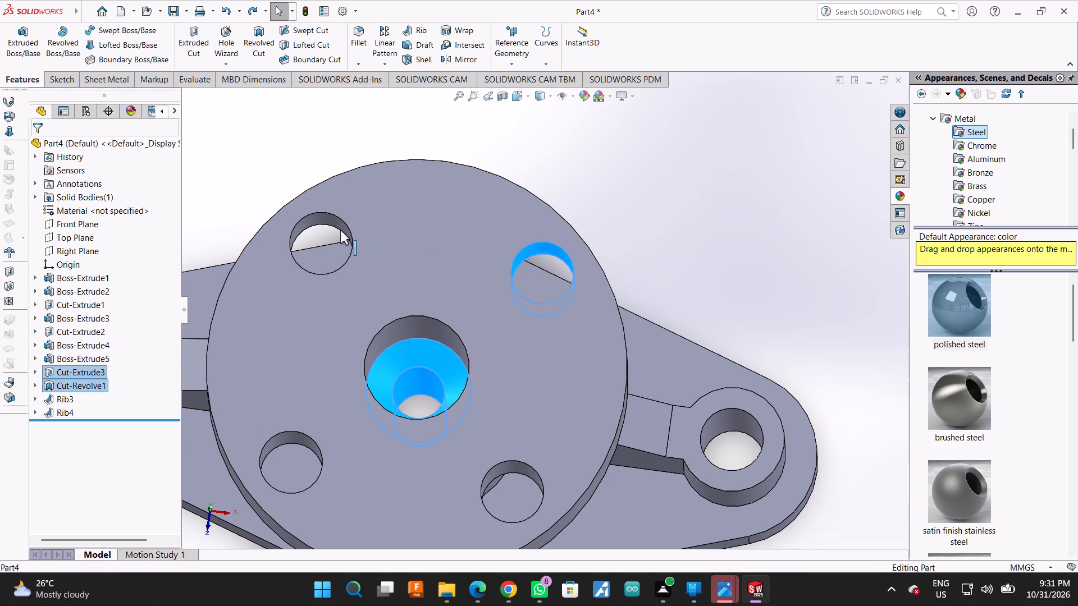
ctrl+click(340, 230)
ctrl+click(300, 440)
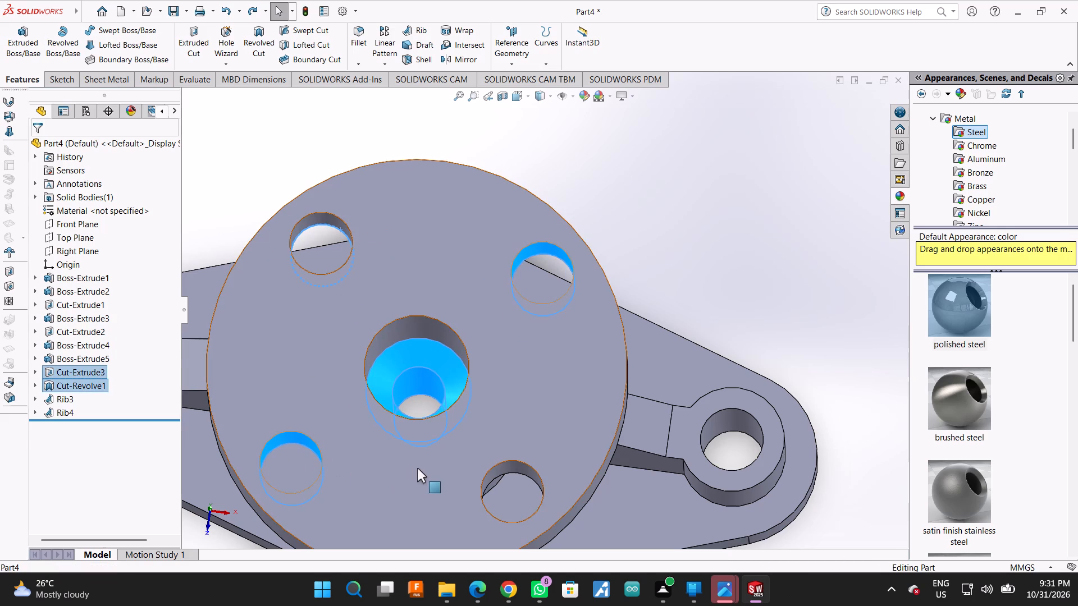
ctrl+double_click(490, 475)
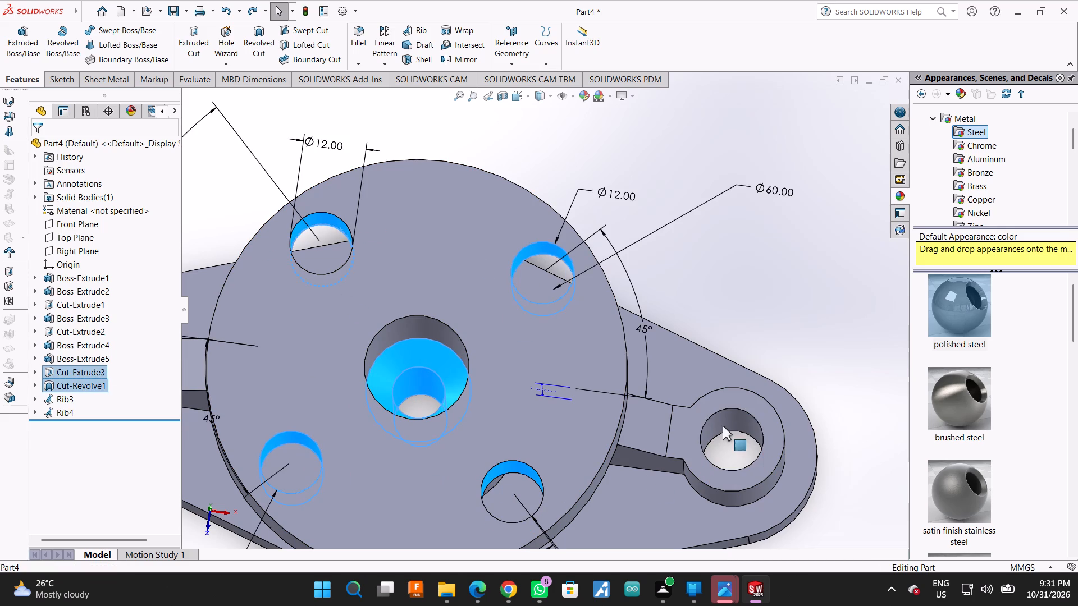
ctrl+click(723, 423)
scroll(723, 423, up, 3)
scroll(290, 375, down, 2)
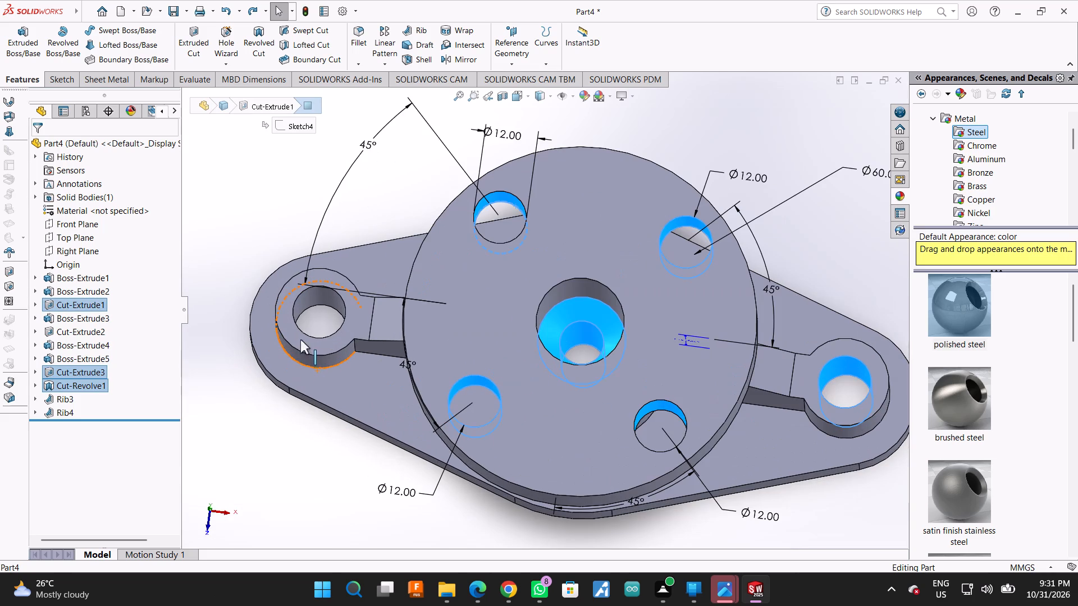
ctrl+click(312, 301)
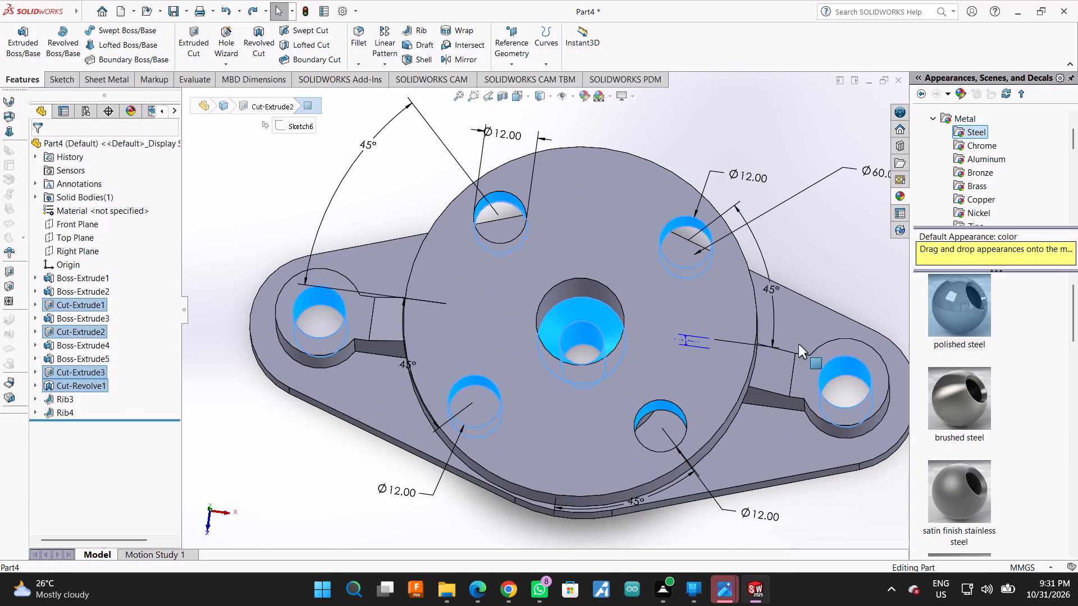
click(944, 317)
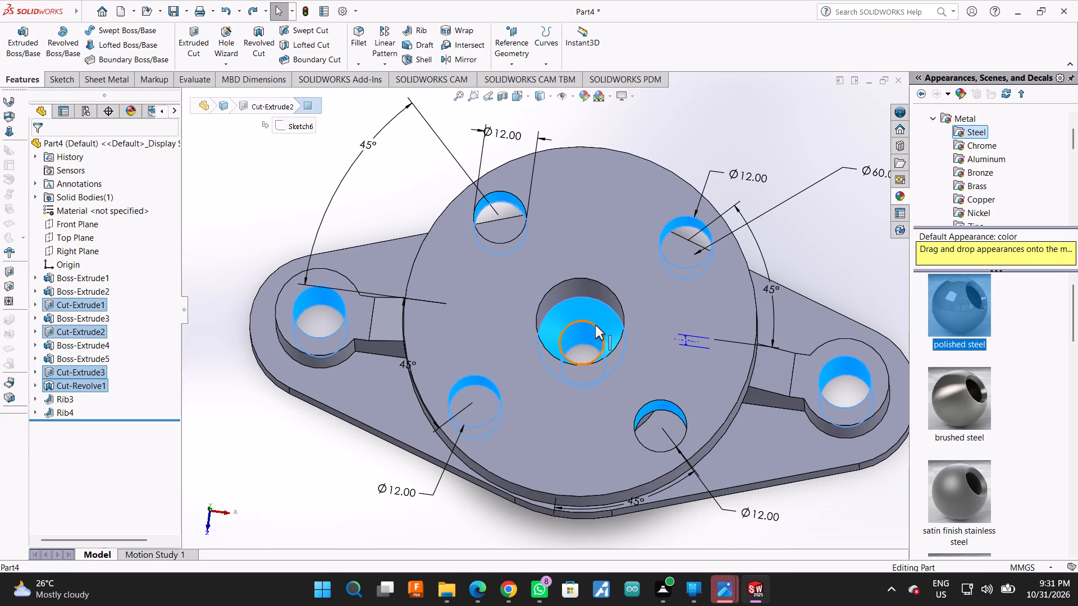
ctrl+click(597, 294)
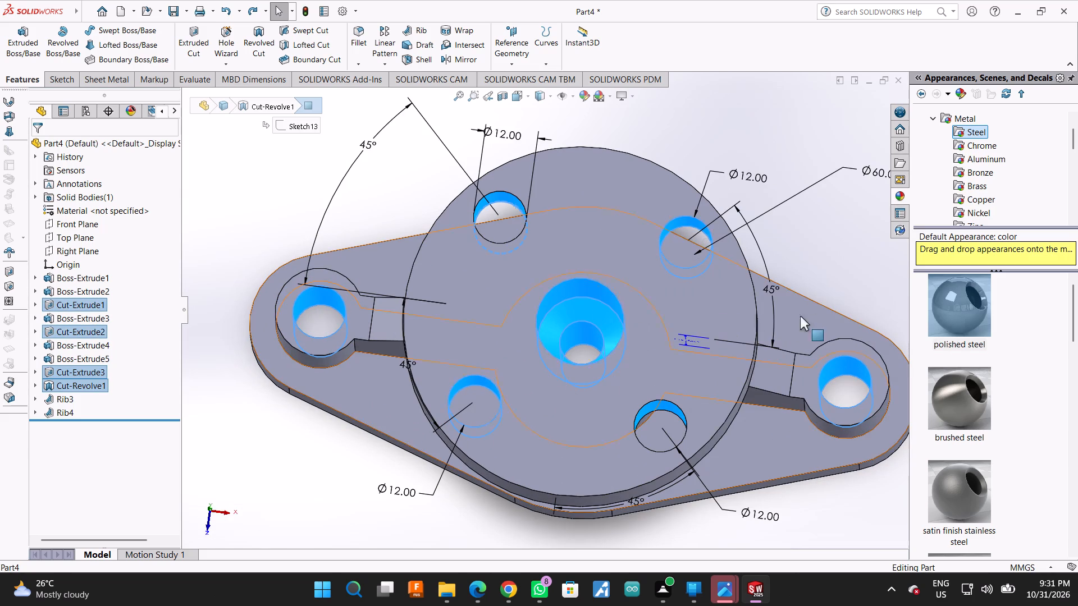
double_click(948, 305)
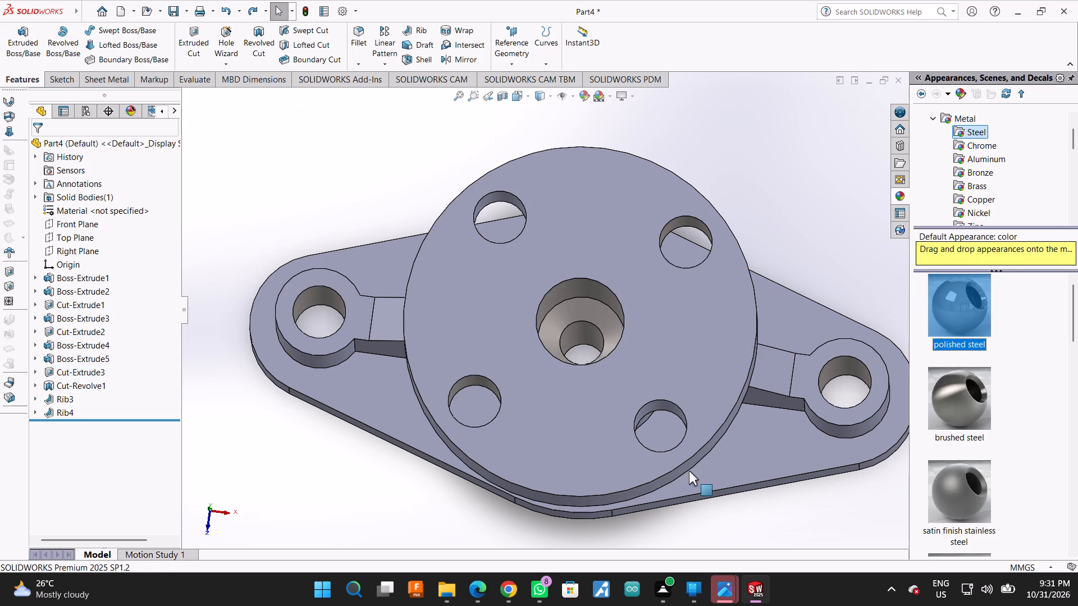
Examine the part from the side and from below to check the bore appearances.
scroll(689, 471, up, 2)
middle_drag(695, 475, 706, 231)
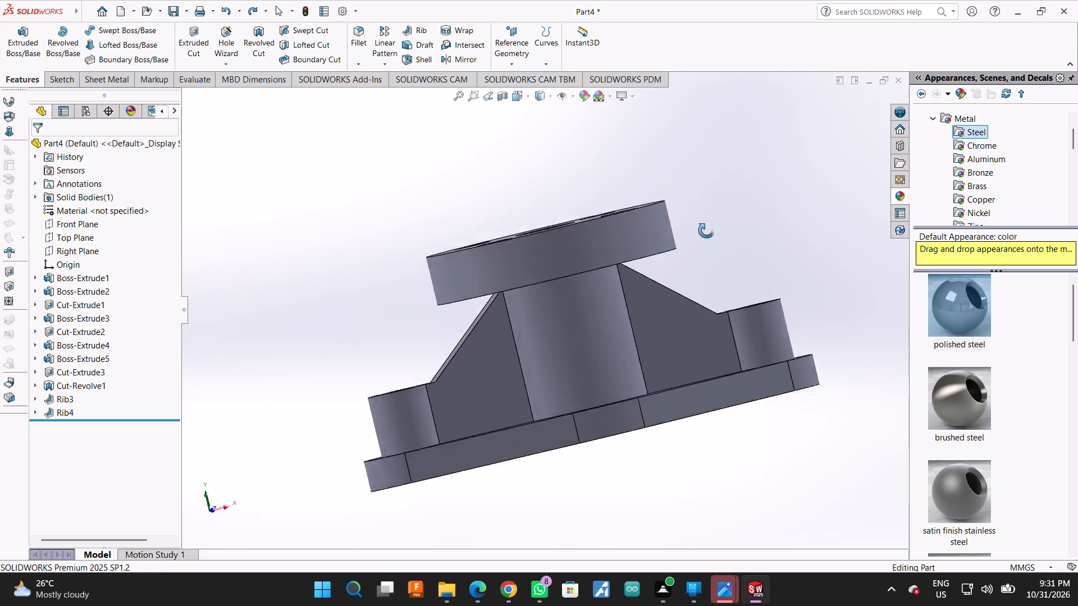
middle_drag(706, 231, 720, 155)
scroll(750, 239, down, 2)
middle_click(750, 239)
scroll(663, 381, up, 1)
key(space)
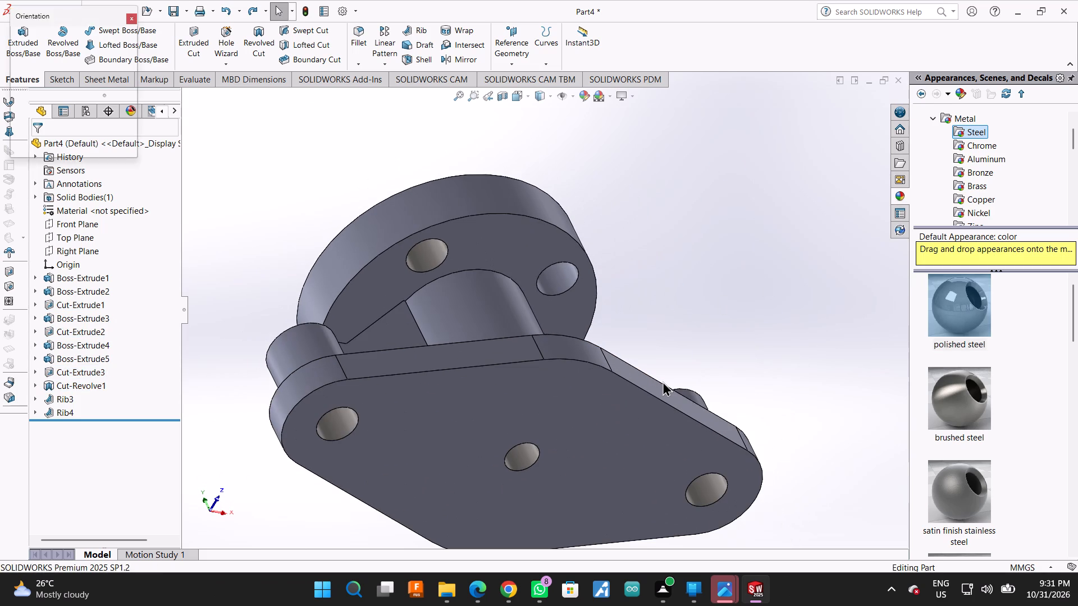
click(305, 209)
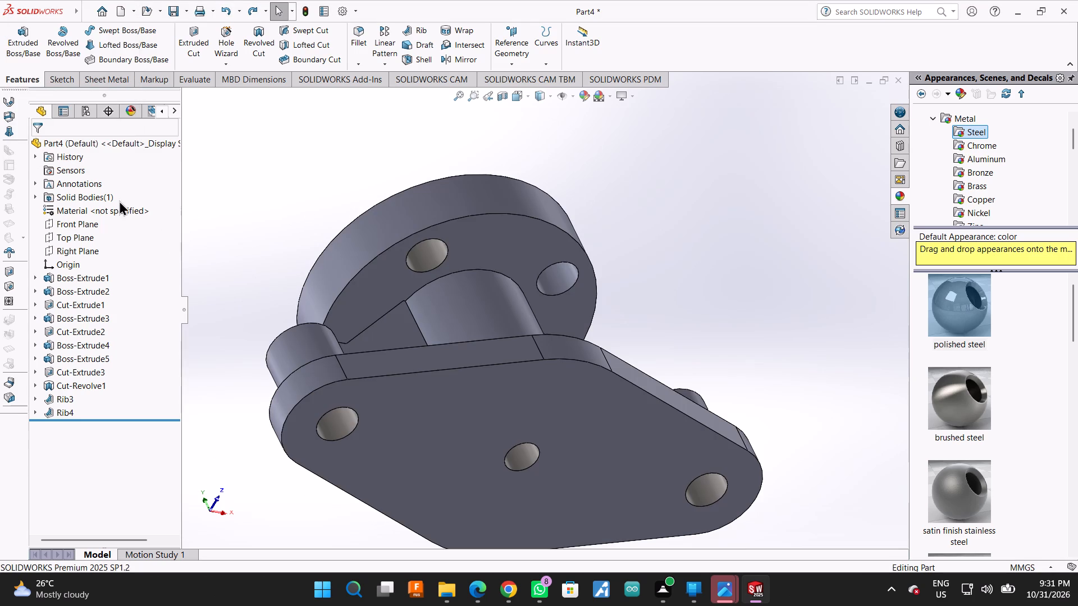
View the part normal to the Front Plane and preview a section view through that plane without keeping it.
click(68, 221)
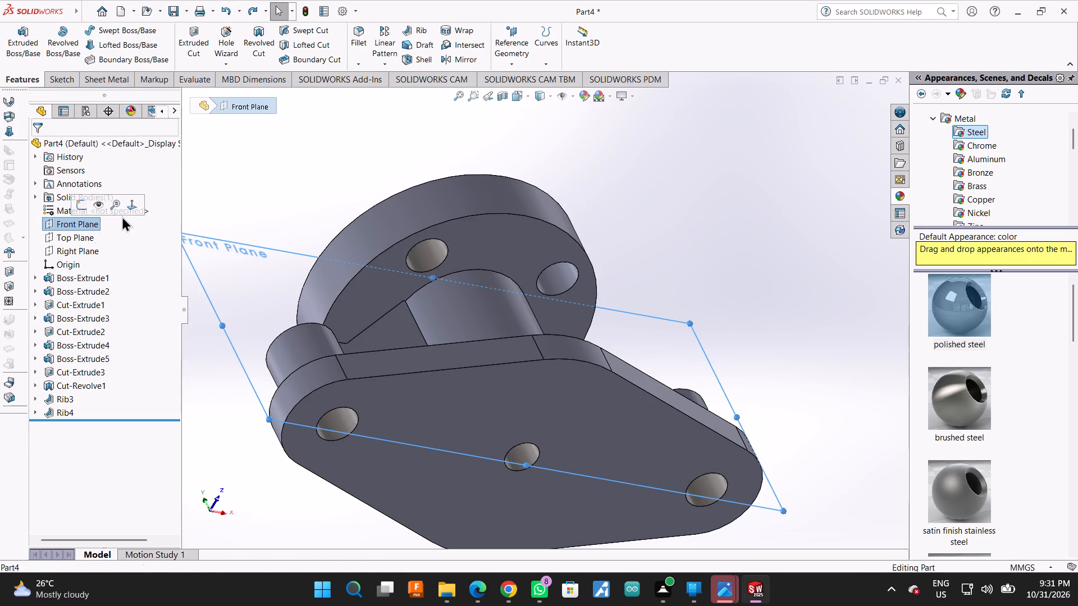
click(130, 203)
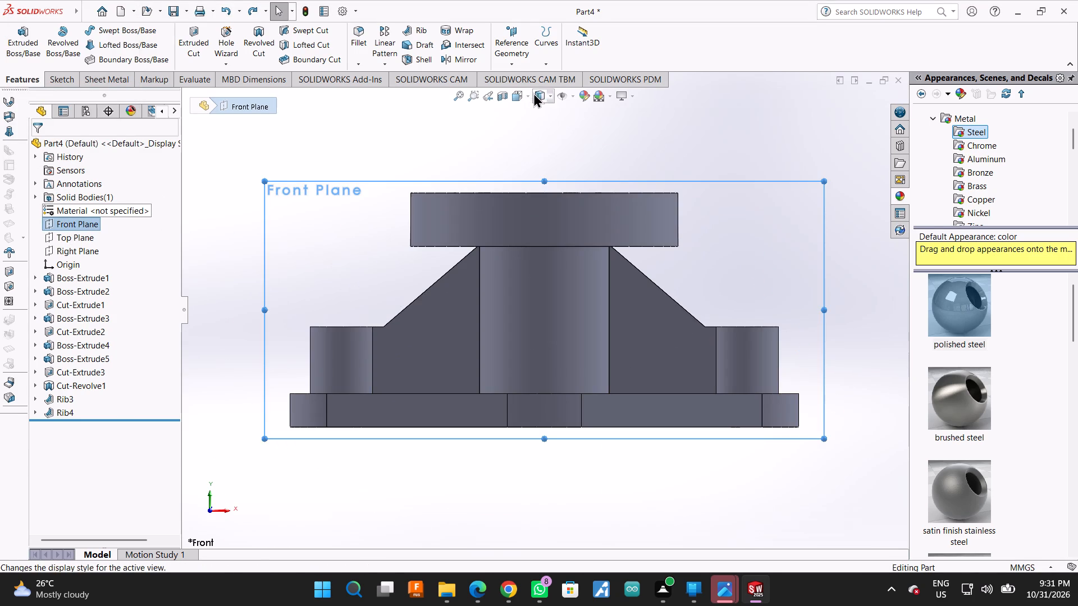
click(501, 95)
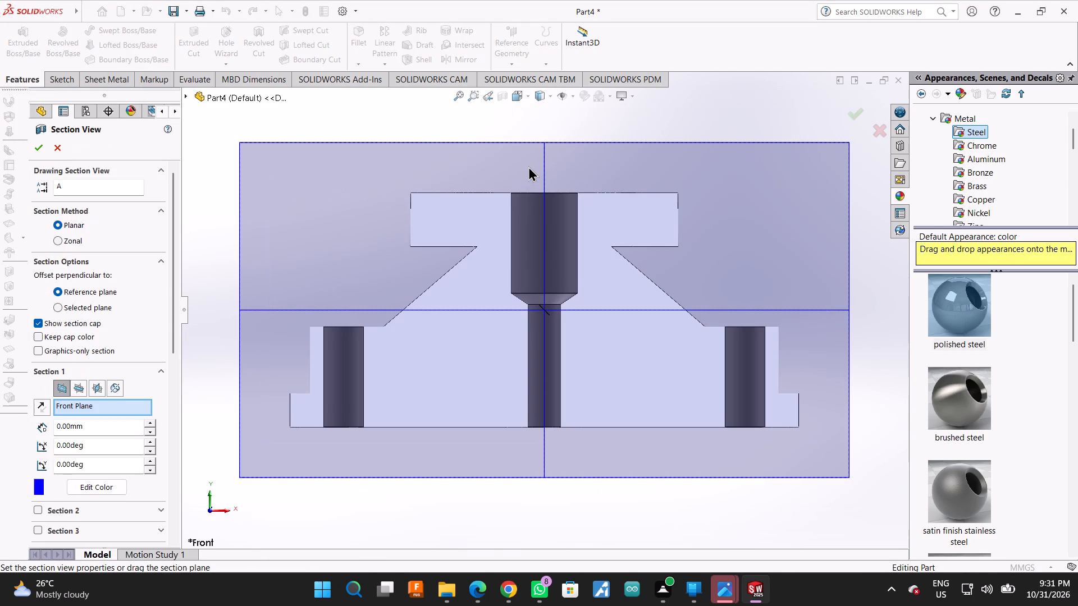
key(Escape)
scroll(577, 287, up, 1)
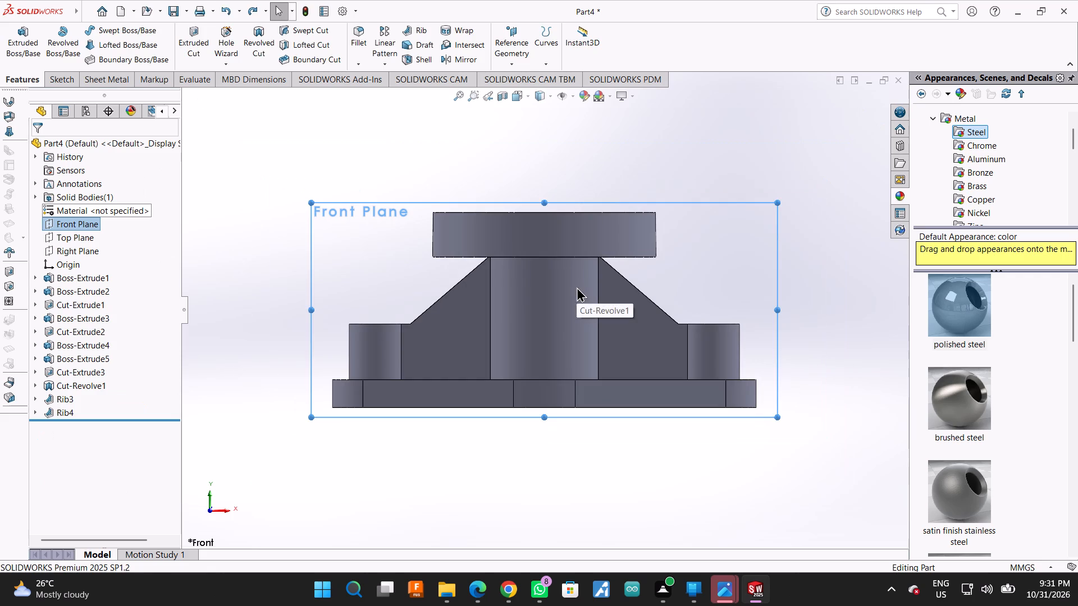
scroll(666, 182, up, 1)
right_click(717, 173)
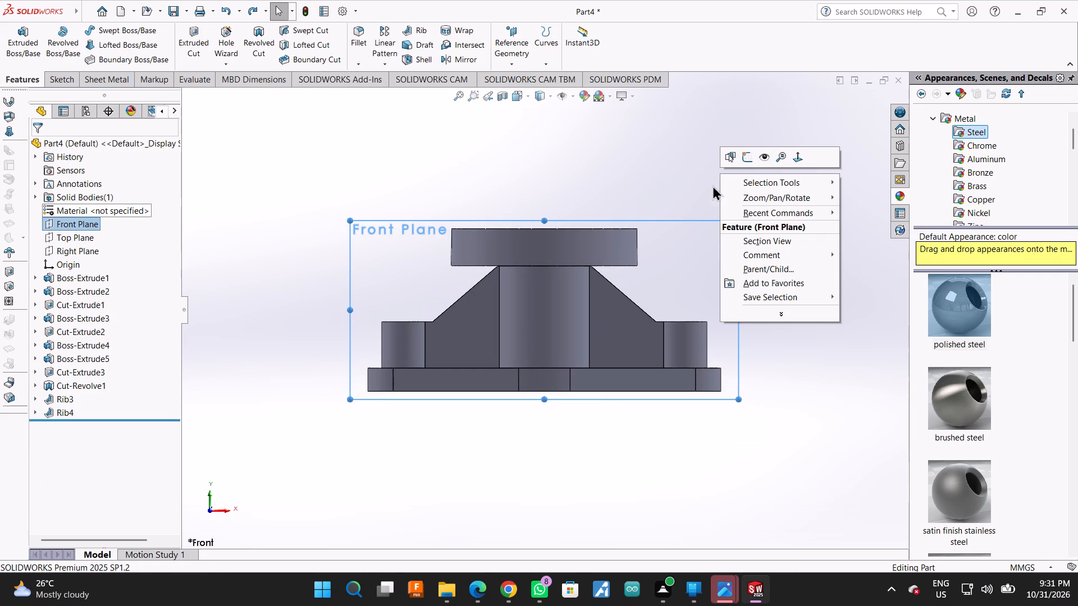
click(750, 123)
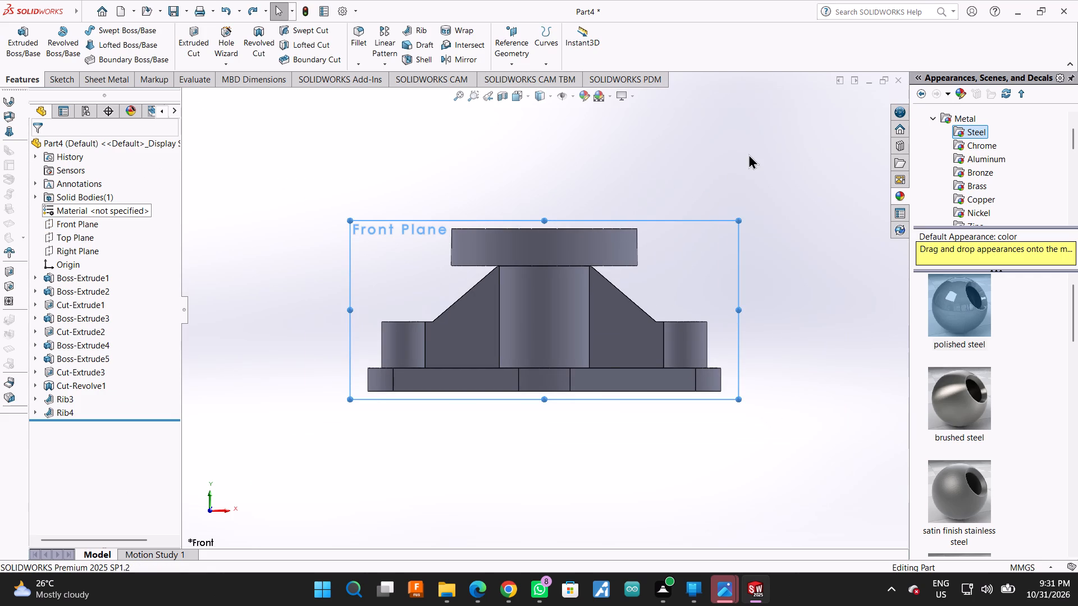
Apply the polished steel appearance to the walls of two diagonally opposite disc holes.
middle_drag(748, 154, 729, 295)
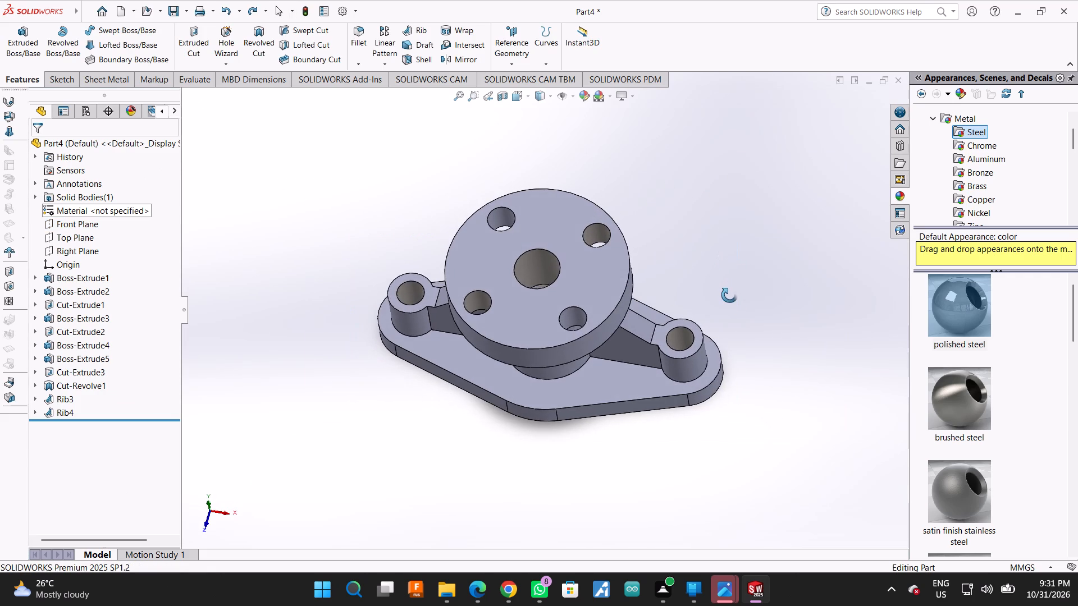
middle_drag(729, 295, 732, 302)
scroll(656, 254, down, 3)
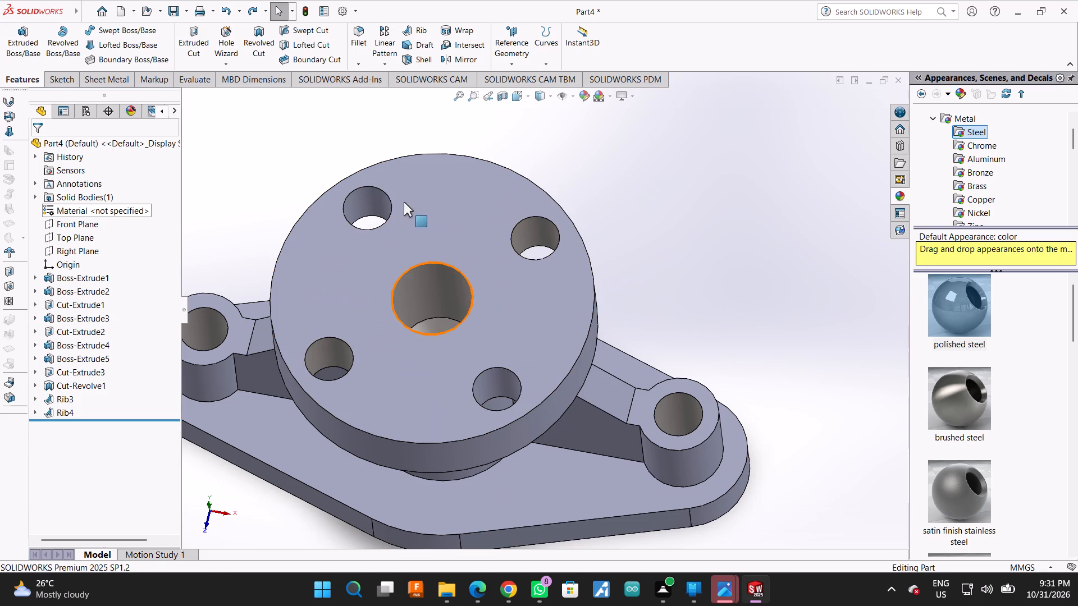
ctrl+click(374, 194)
ctrl+click(485, 376)
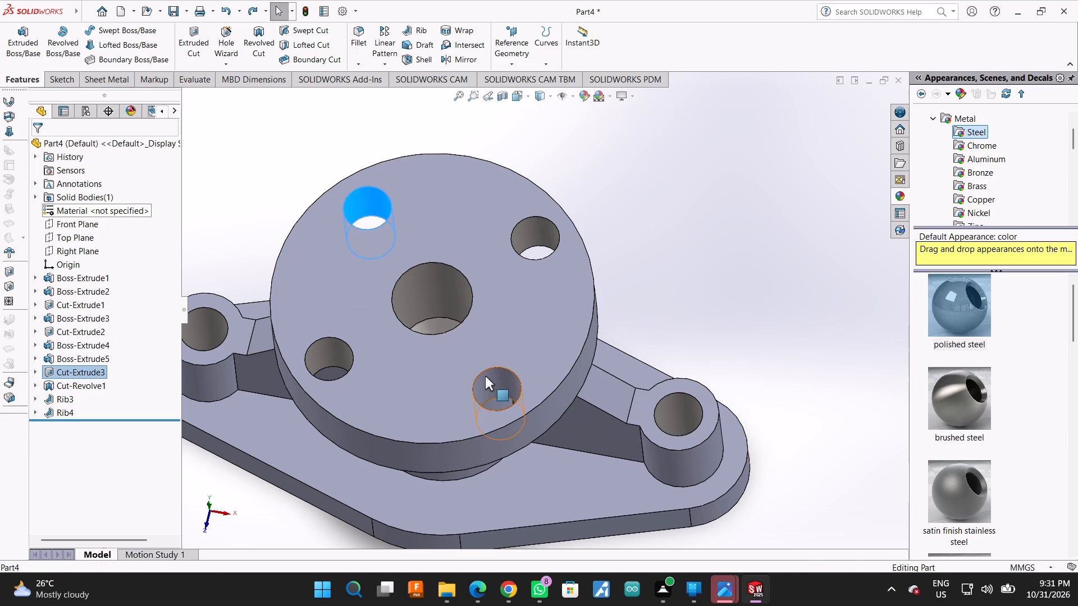
double_click(957, 305)
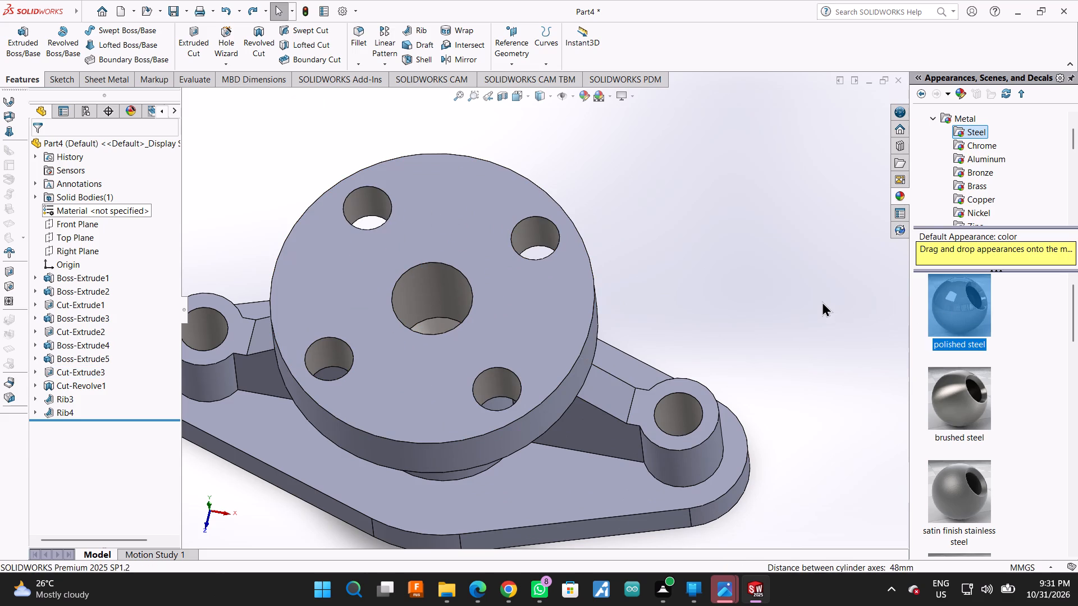
scroll(822, 301, up, 1)
scroll(822, 301, down, 2)
scroll(822, 301, up, 3)
click(702, 318)
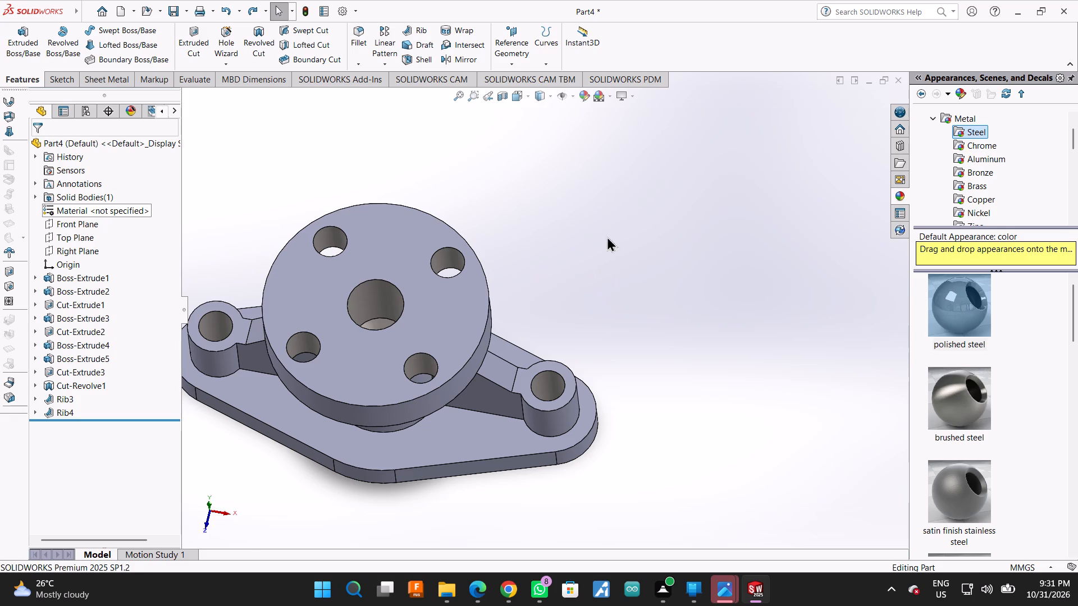
Give the whole part a pink basic colour with RGB 255, 128, 192.
click(581, 92)
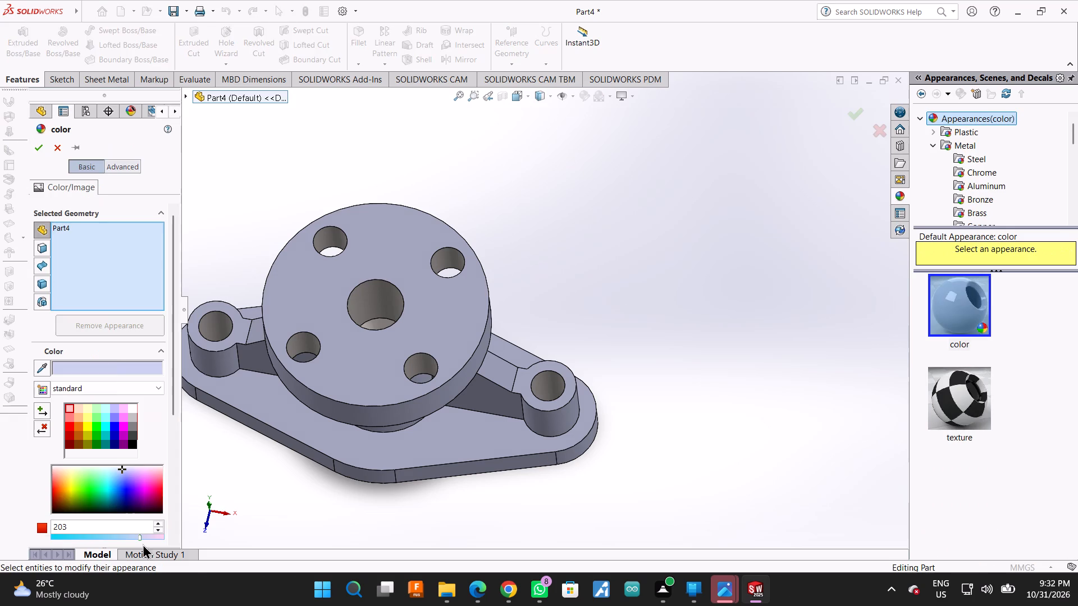
click(559, 283)
click(146, 360)
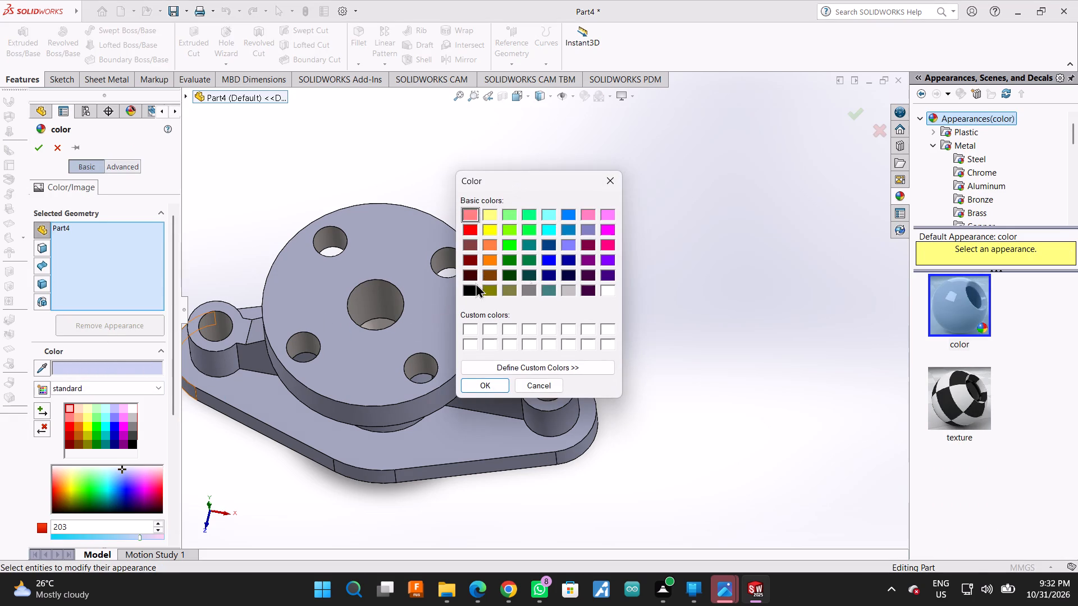
click(593, 213)
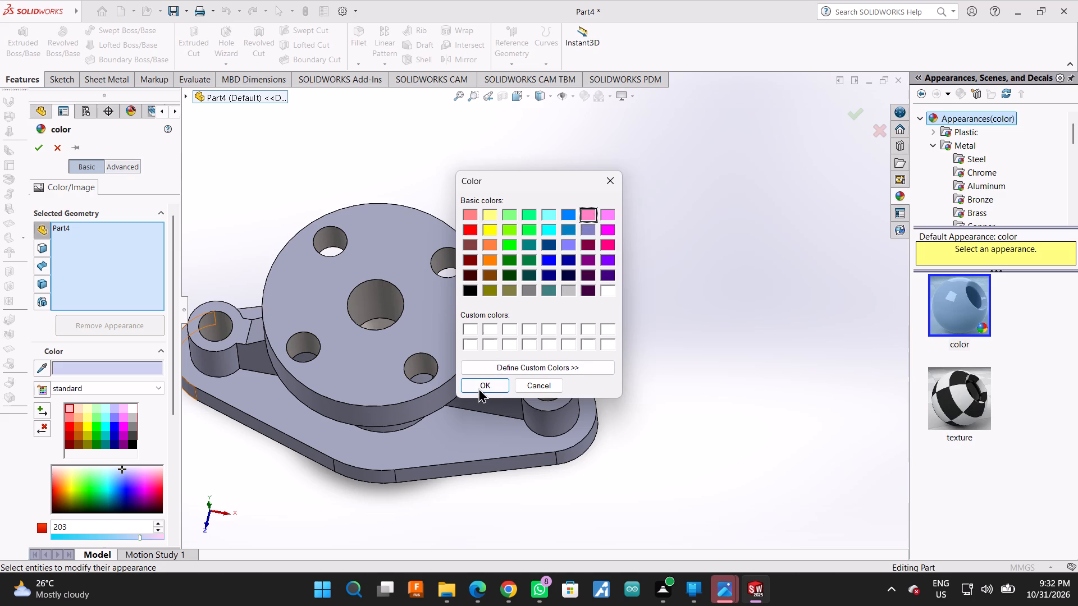
click(479, 388)
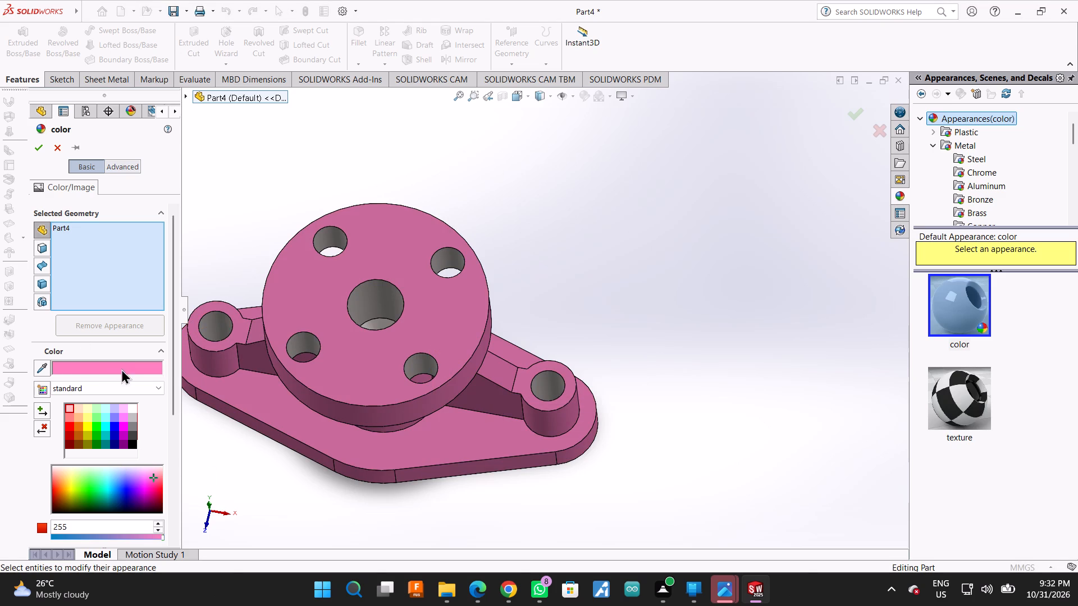
Fine-tune the part's pink to RGB 255, 164, 231 and accept the appearance.
scroll(140, 511, down, 2)
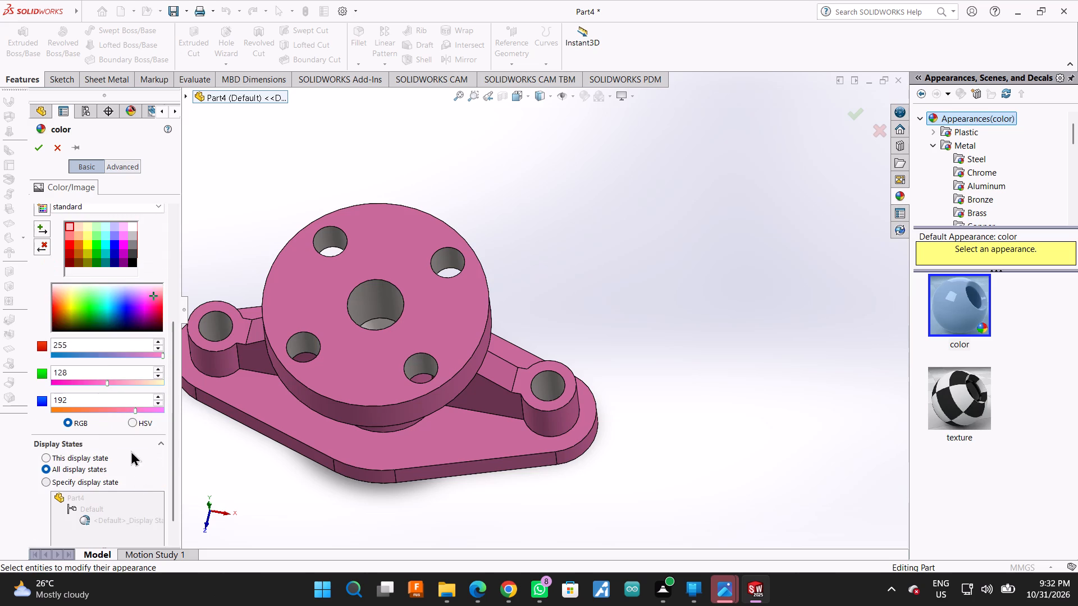
drag(109, 380, 124, 379)
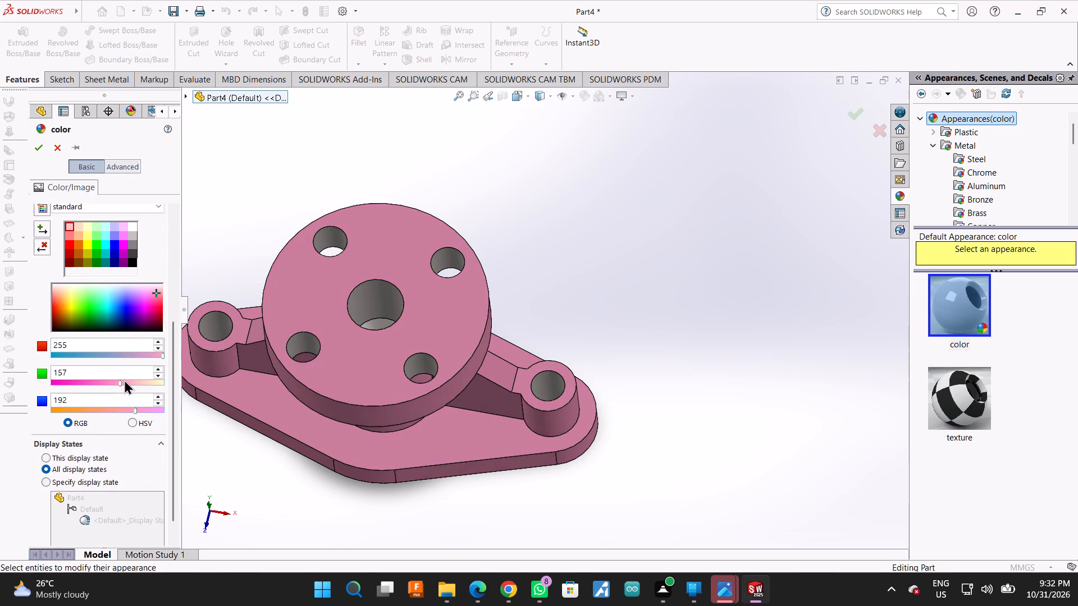
drag(124, 379, 118, 376)
drag(118, 376, 104, 382)
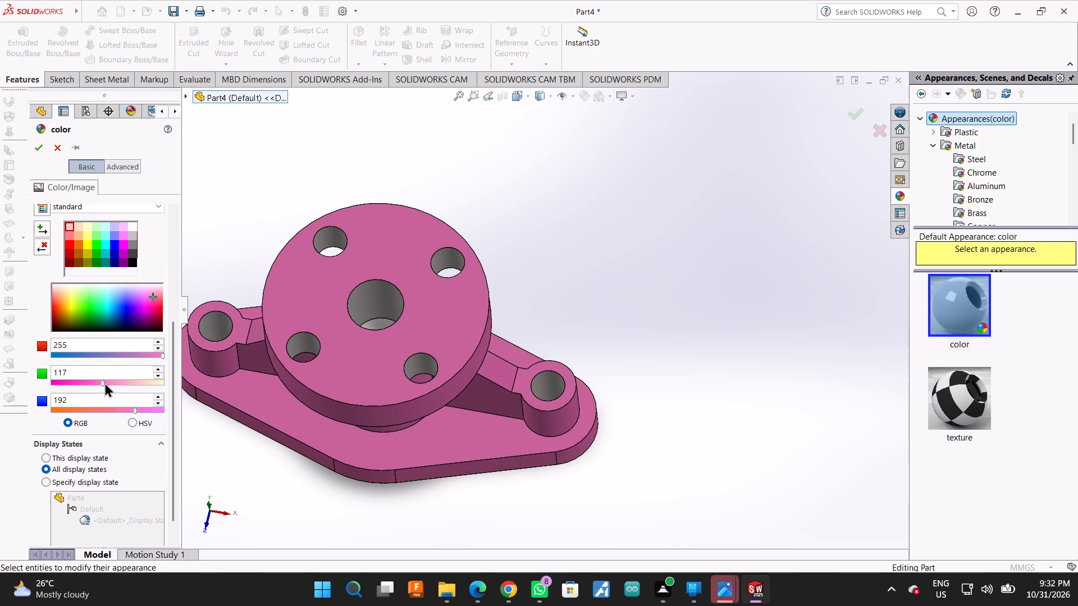
drag(104, 382, 111, 380)
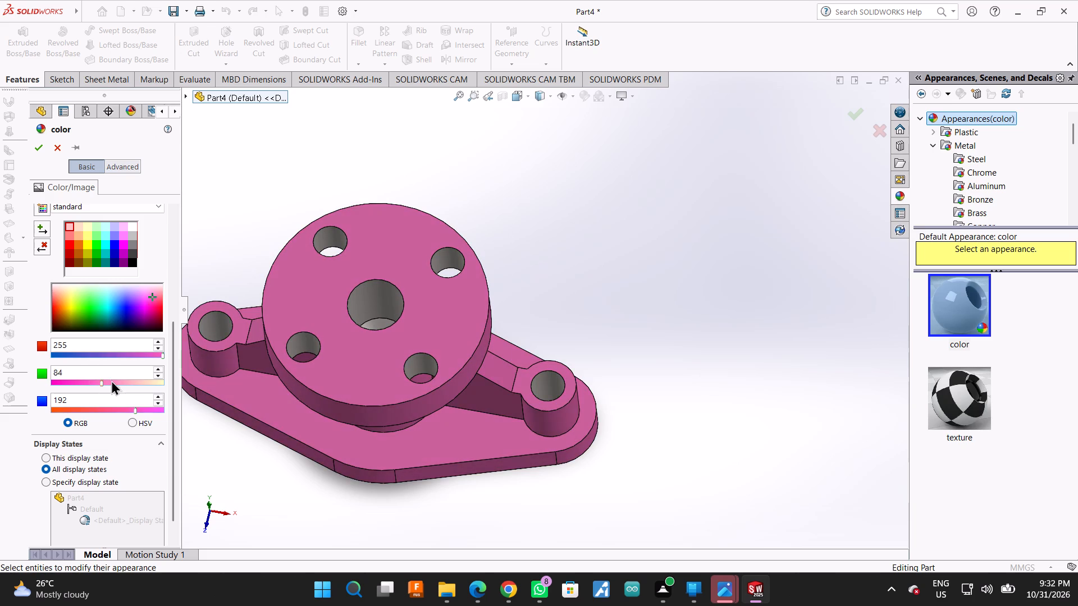
drag(111, 380, 126, 383)
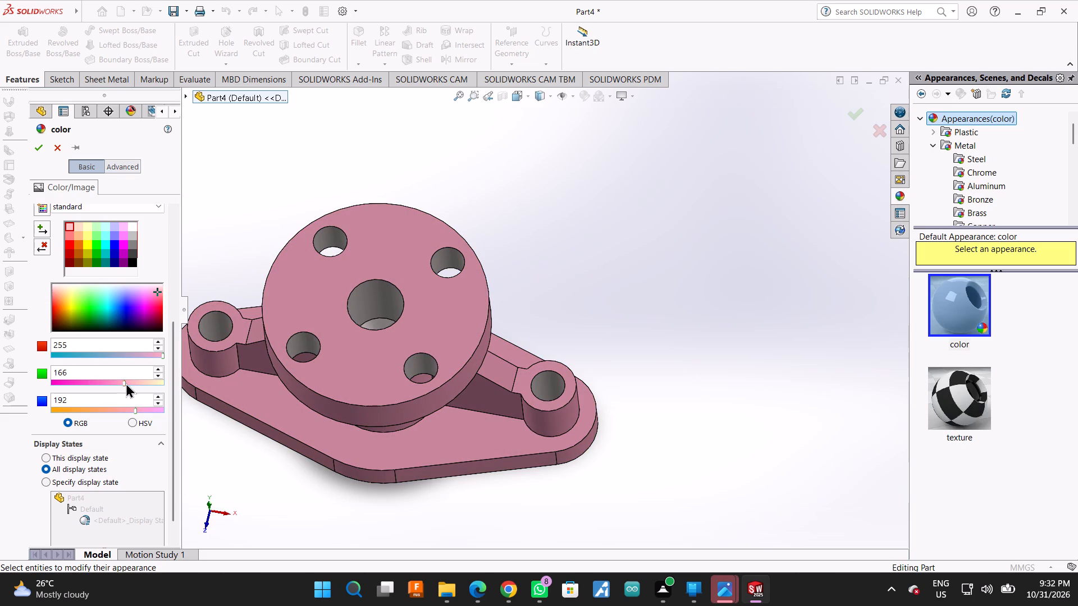
drag(126, 383, 125, 383)
drag(134, 407, 142, 404)
drag(142, 404, 140, 403)
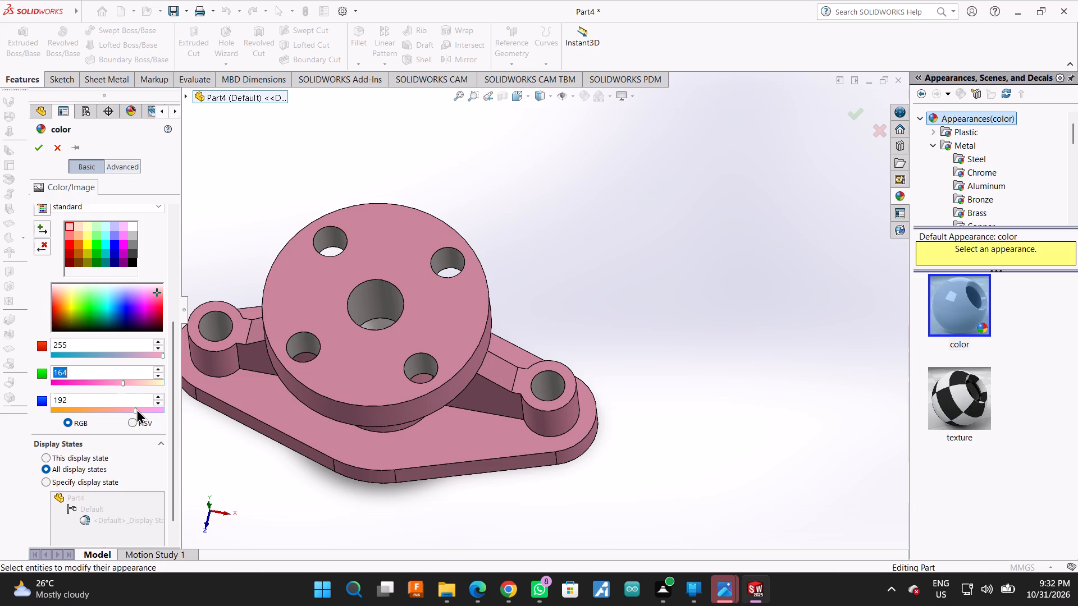
click(135, 408)
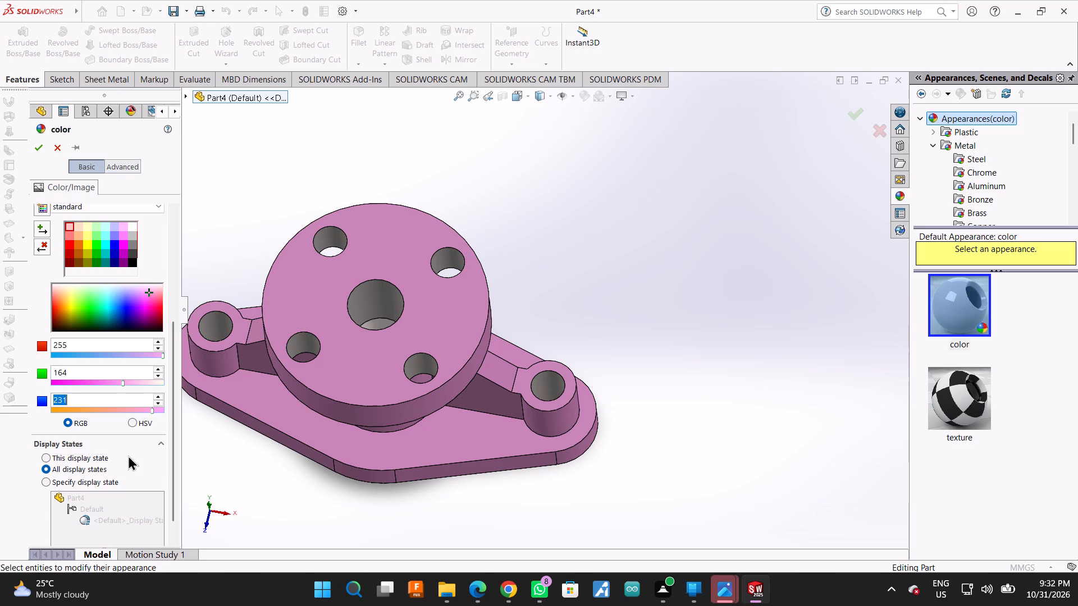
scroll(748, 378, up, 3)
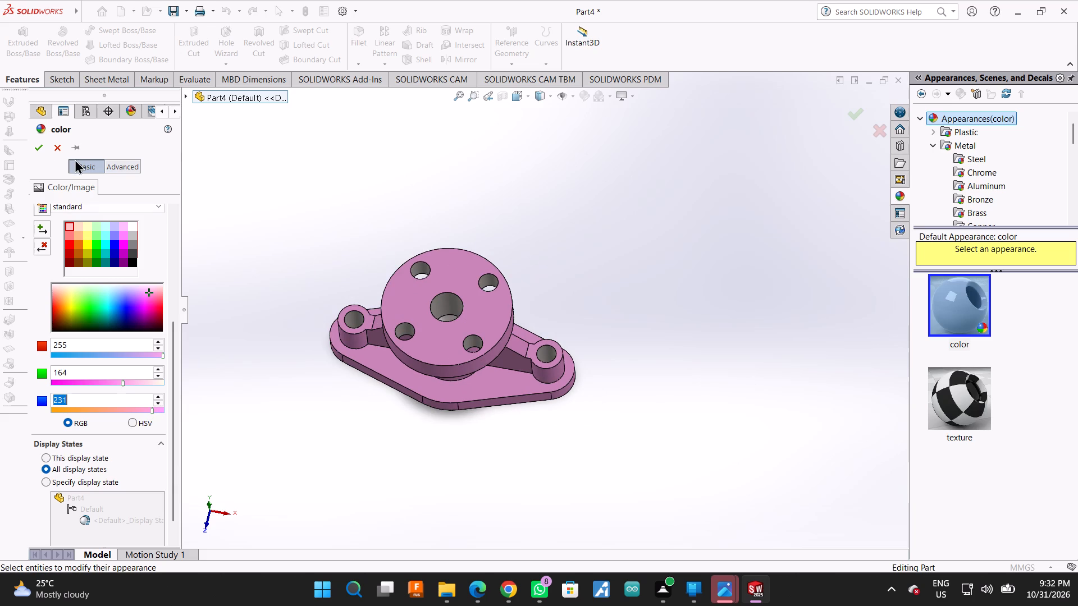
click(31, 146)
Change the polished steel appearance on one disc hole's wall to pure blue from the basic colours.
scroll(491, 284, down, 5)
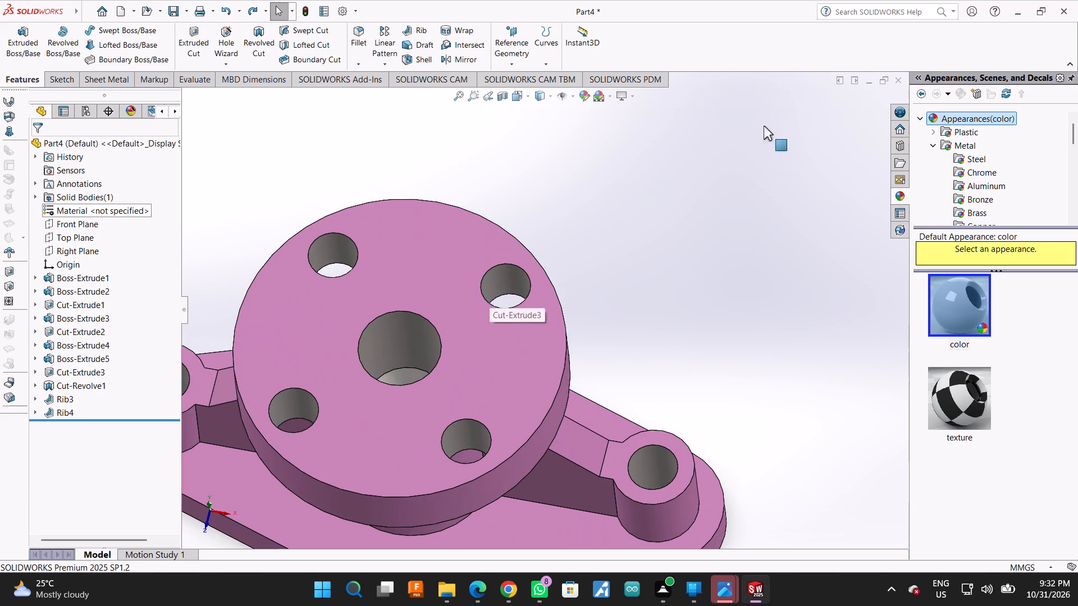
ctrl+click(400, 338)
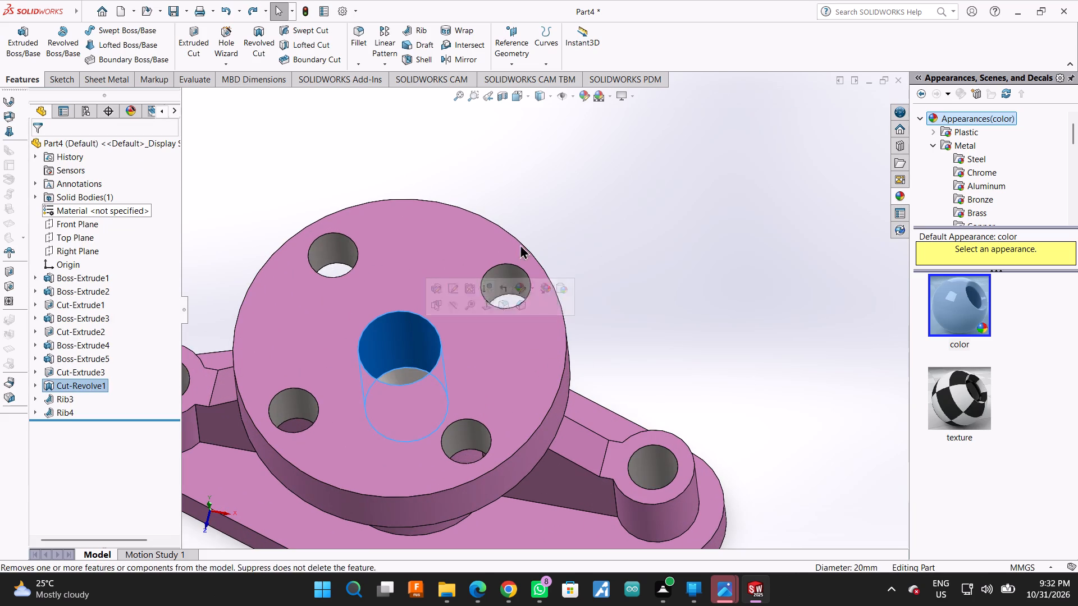
click(744, 252)
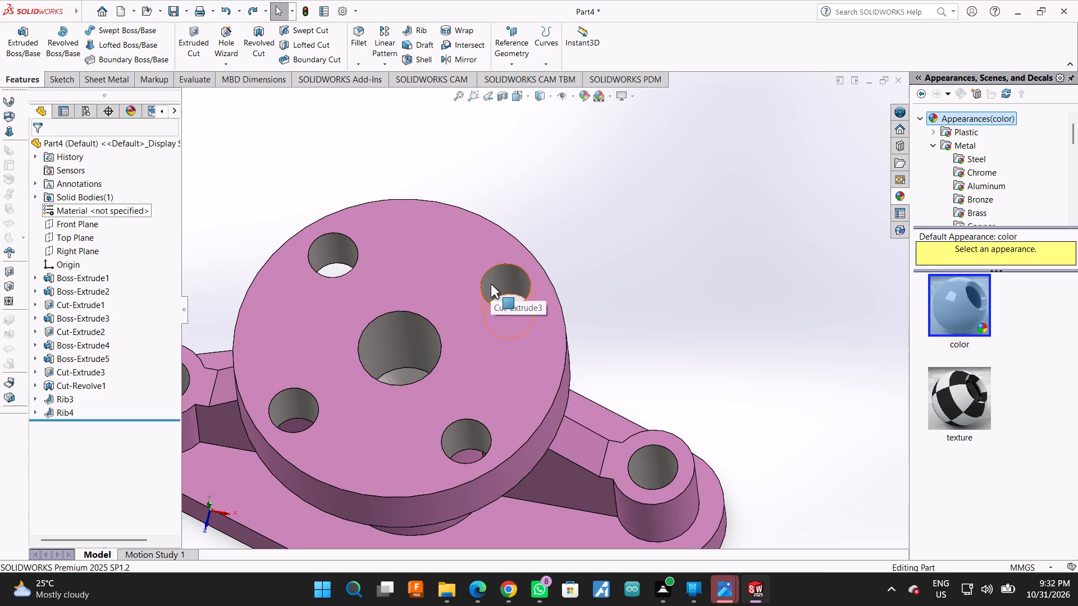
ctrl+click(491, 284)
click(580, 101)
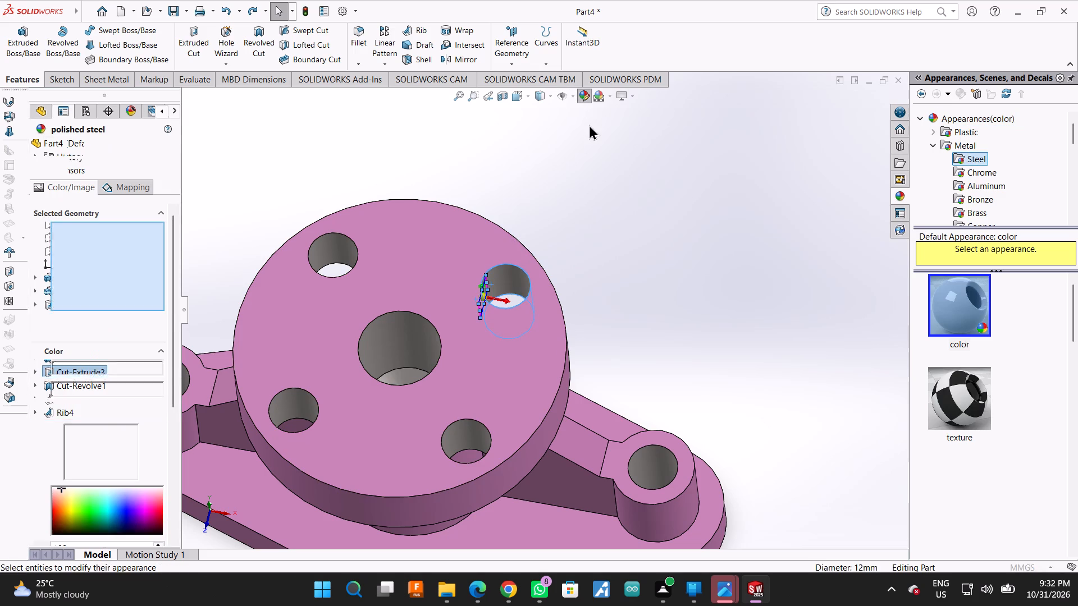
click(99, 363)
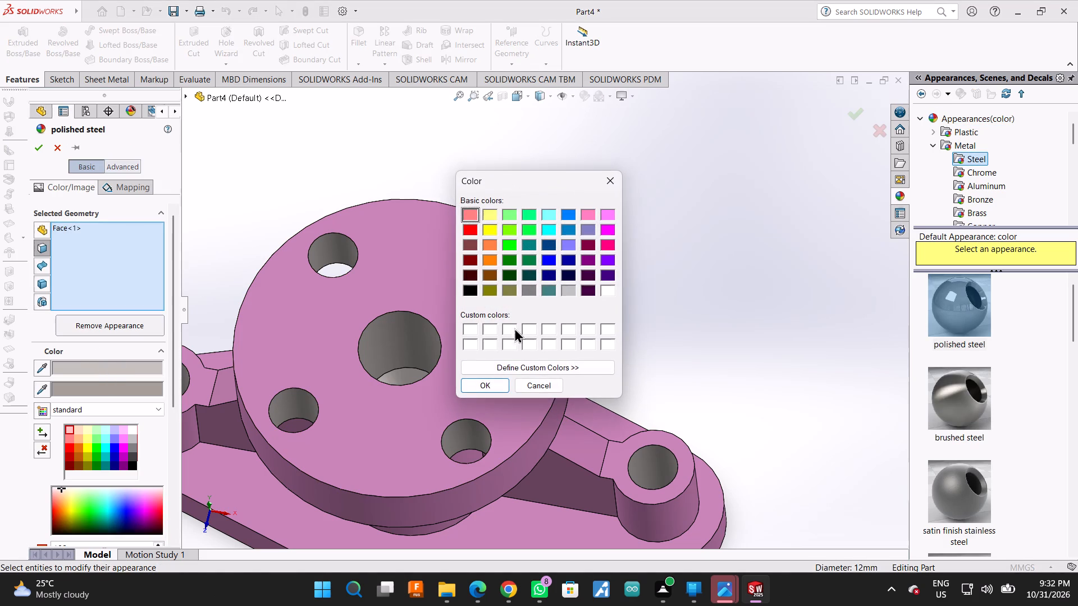
click(546, 260)
click(487, 383)
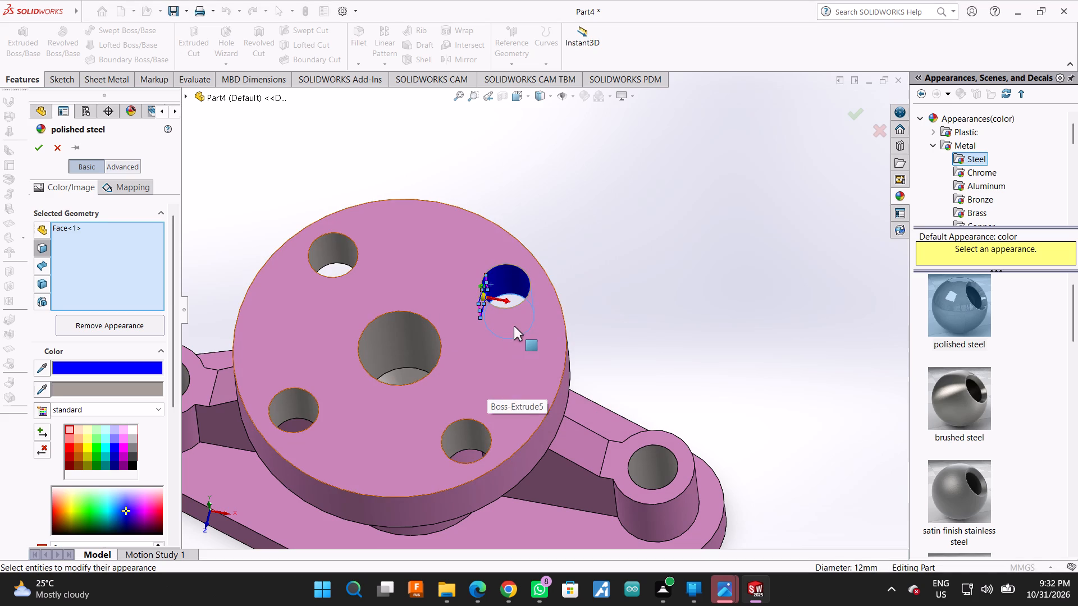
Add the other three disc hole walls and the central bore's upper wall and step face to the blue appearance.
ctrl+click(340, 250)
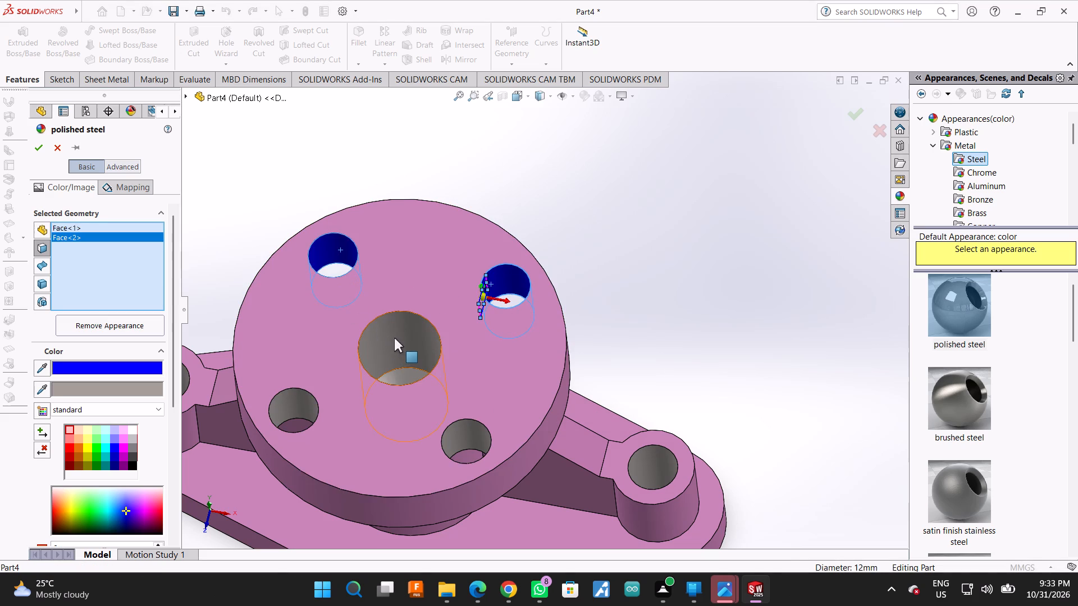
ctrl+click(394, 338)
ctrl+click(405, 374)
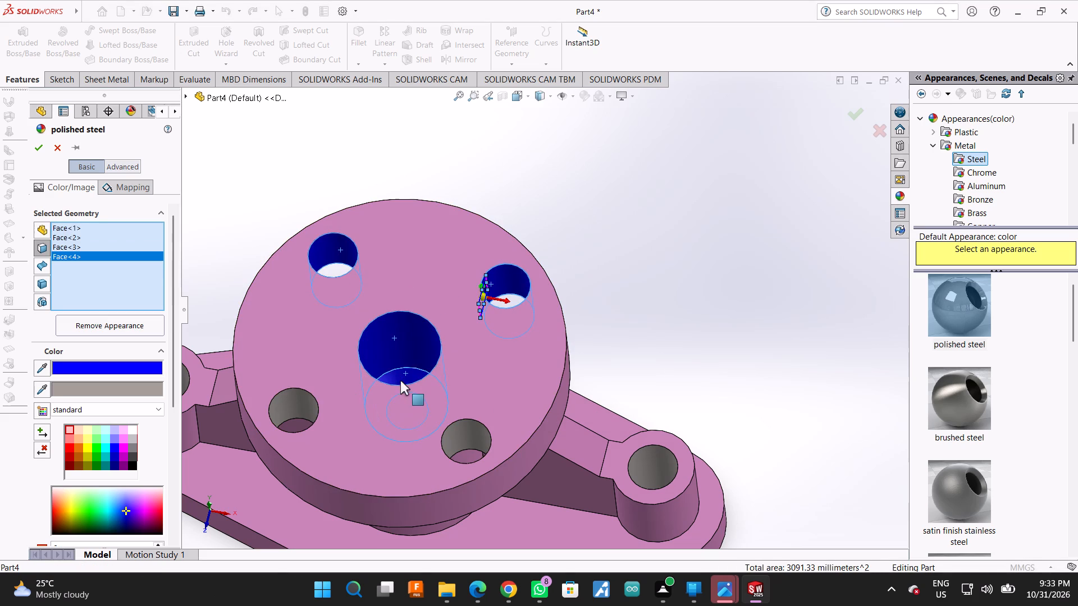
ctrl+click(465, 443)
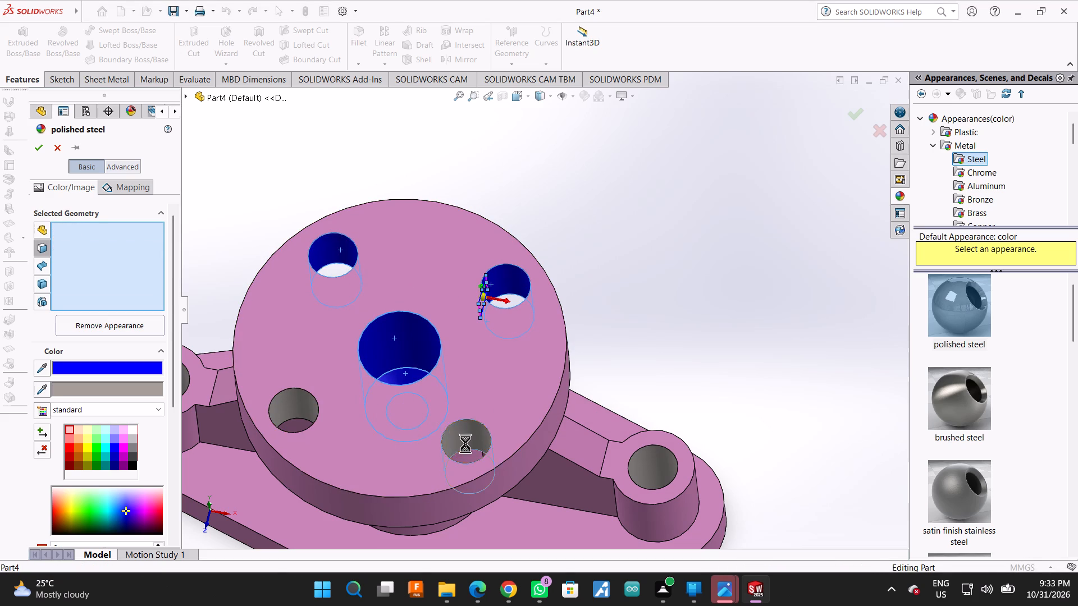
ctrl+click(293, 413)
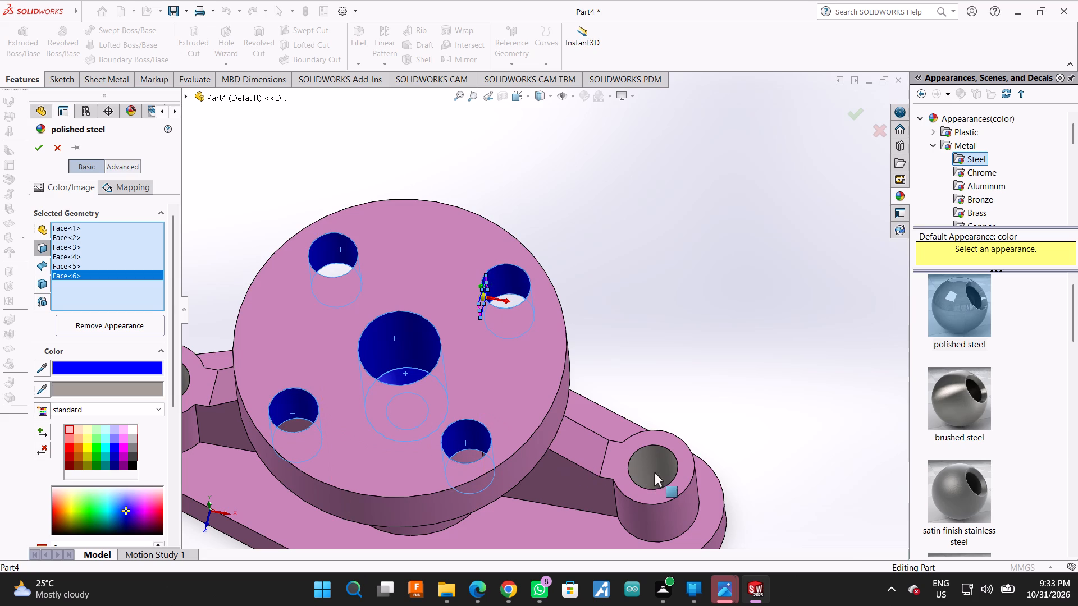
Add both end boss bores and the central stepped bore's remaining inner face to the blue appearance and accept it.
ctrl+click(661, 472)
scroll(683, 416, up, 4)
scroll(495, 357, down, 2)
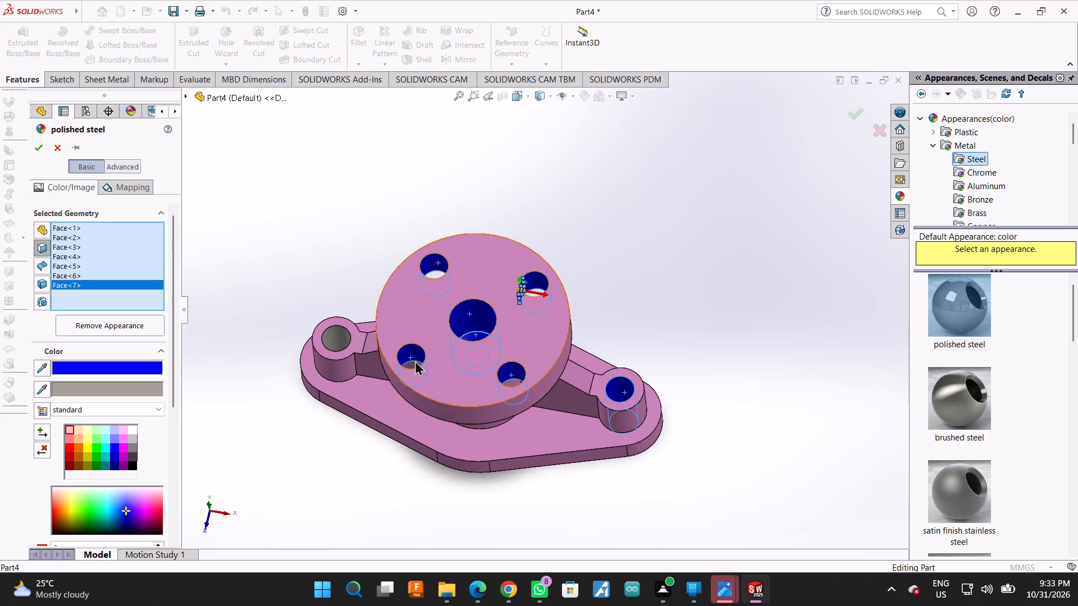
scroll(314, 357, down, 3)
ctrl+click(328, 304)
scroll(330, 320, up, 3)
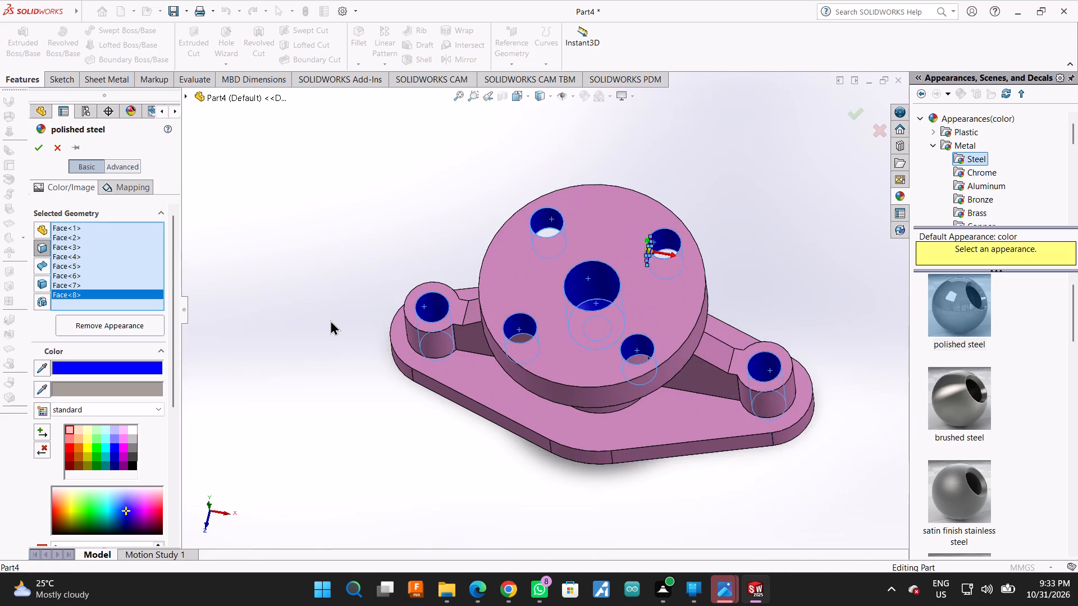
scroll(330, 320, up, 1)
middle_drag(815, 269, 806, 319)
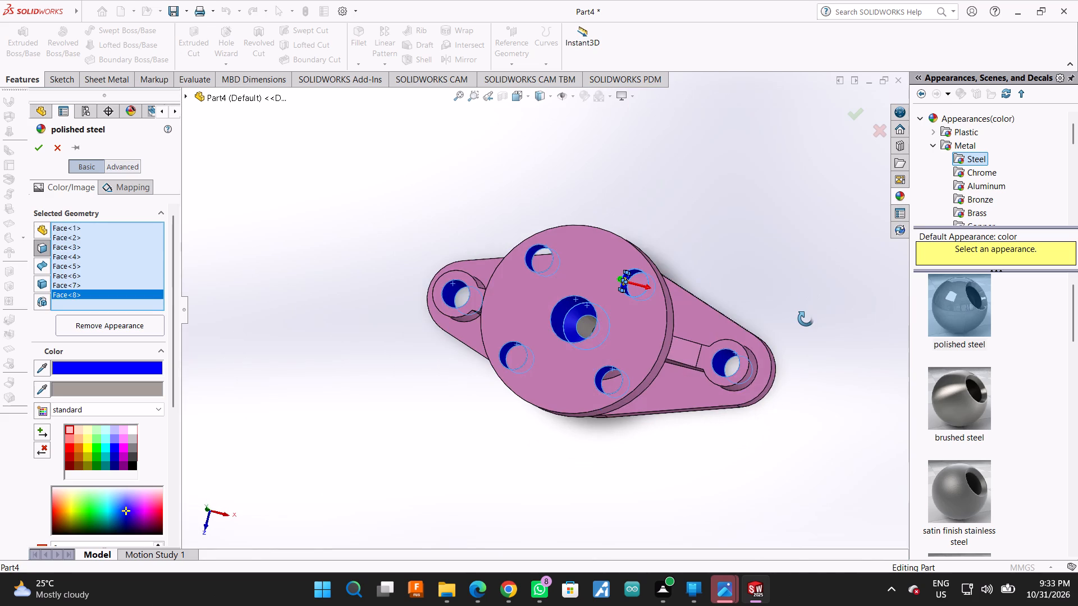
middle_drag(806, 319, 814, 323)
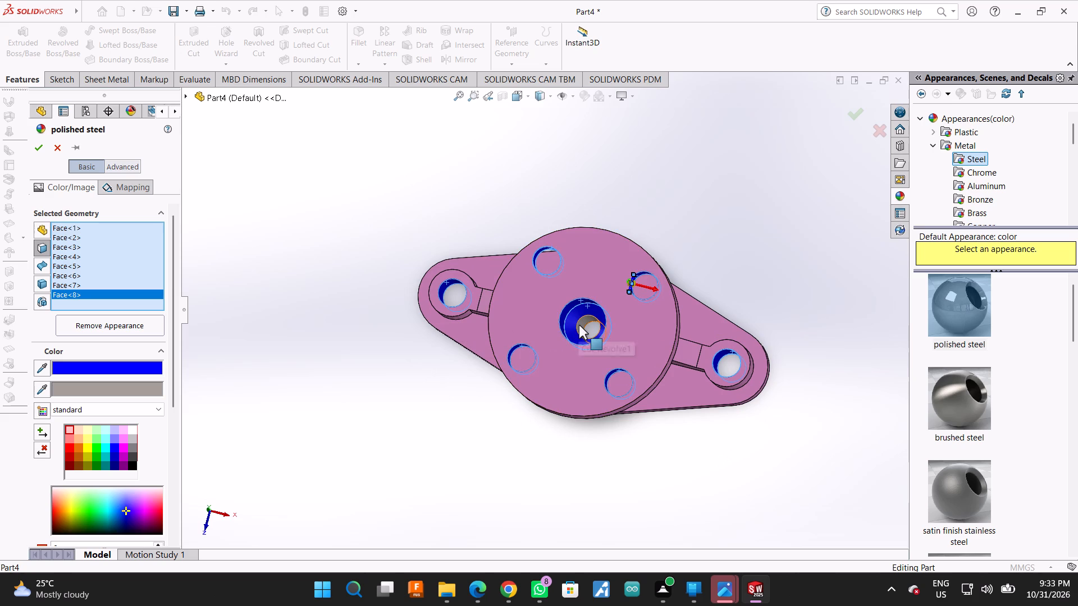
ctrl+click(579, 325)
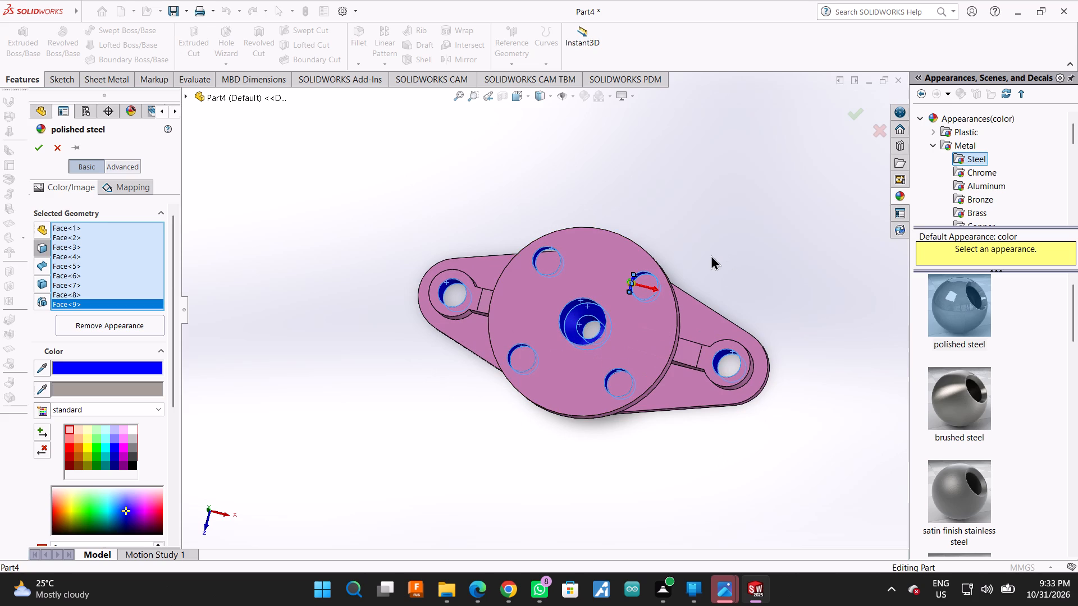
click(849, 108)
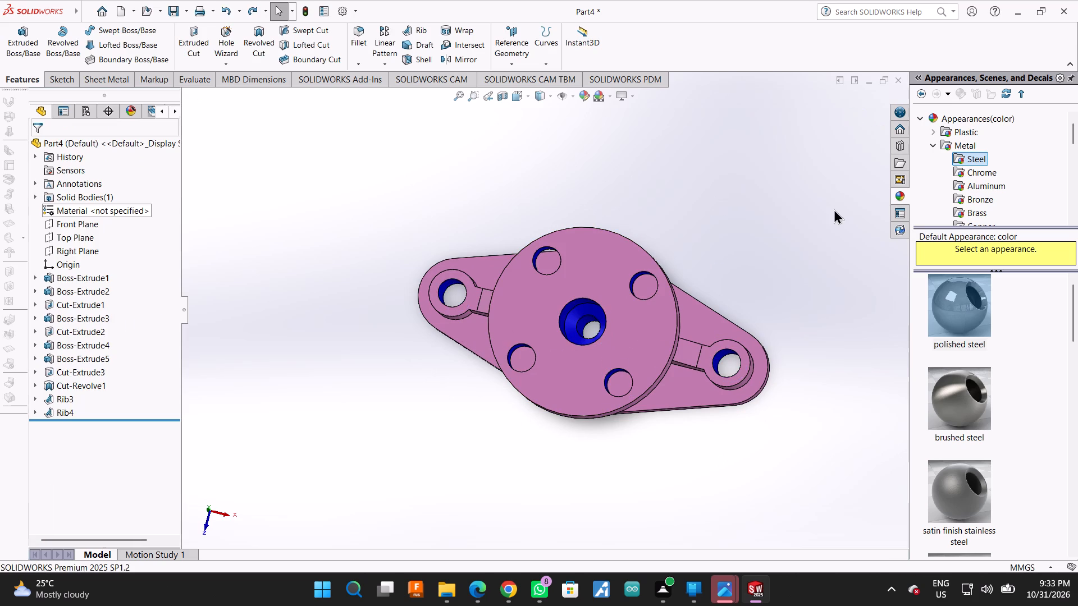
Examine the recoloured body and bores from above and from below.
middle_click(747, 437)
middle_click(706, 303)
right_click(742, 246)
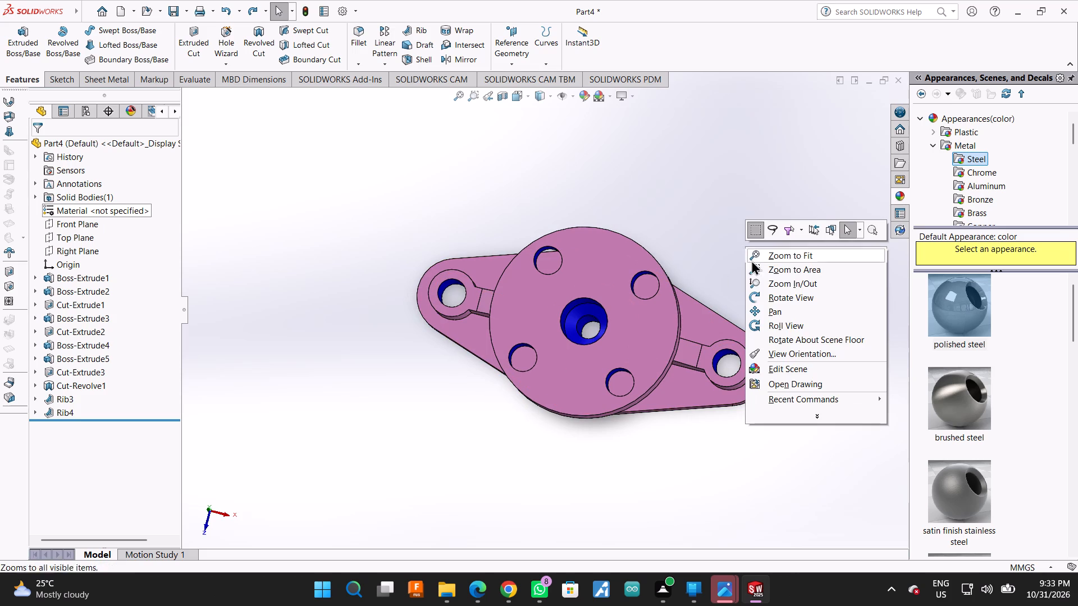
click(757, 299)
drag(752, 452, 756, 389)
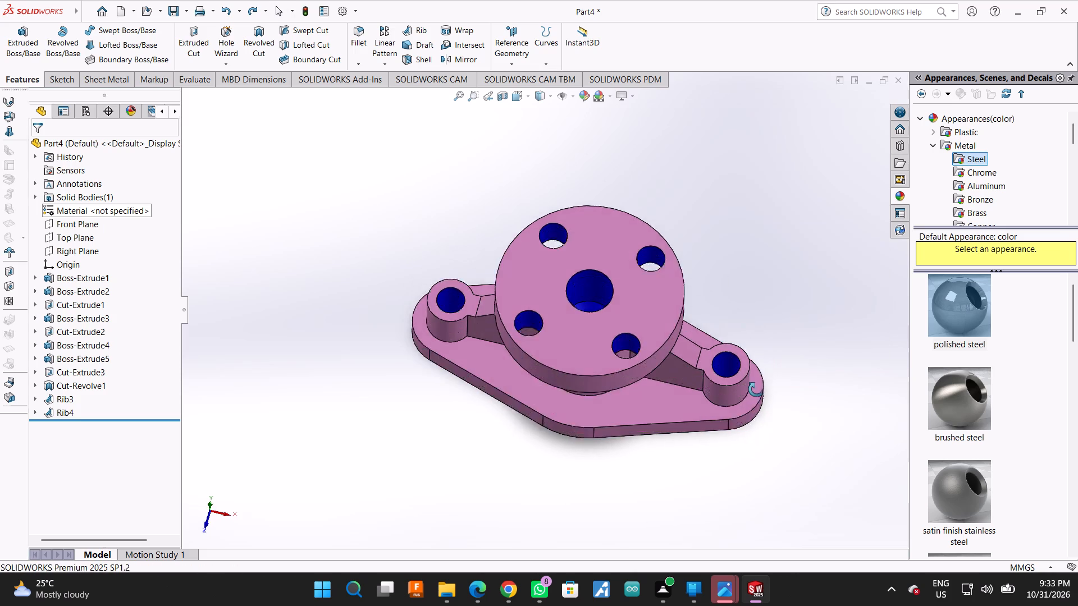
drag(756, 389, 713, 212)
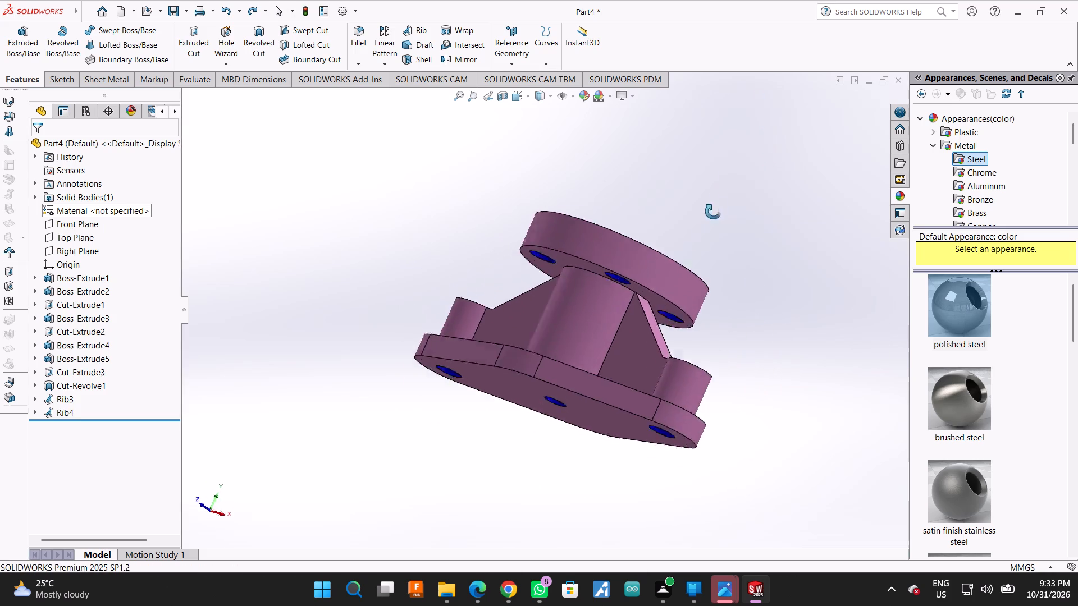
Inspect the blue bores in a temporary section through the Front Plane.
drag(713, 212, 926, 245)
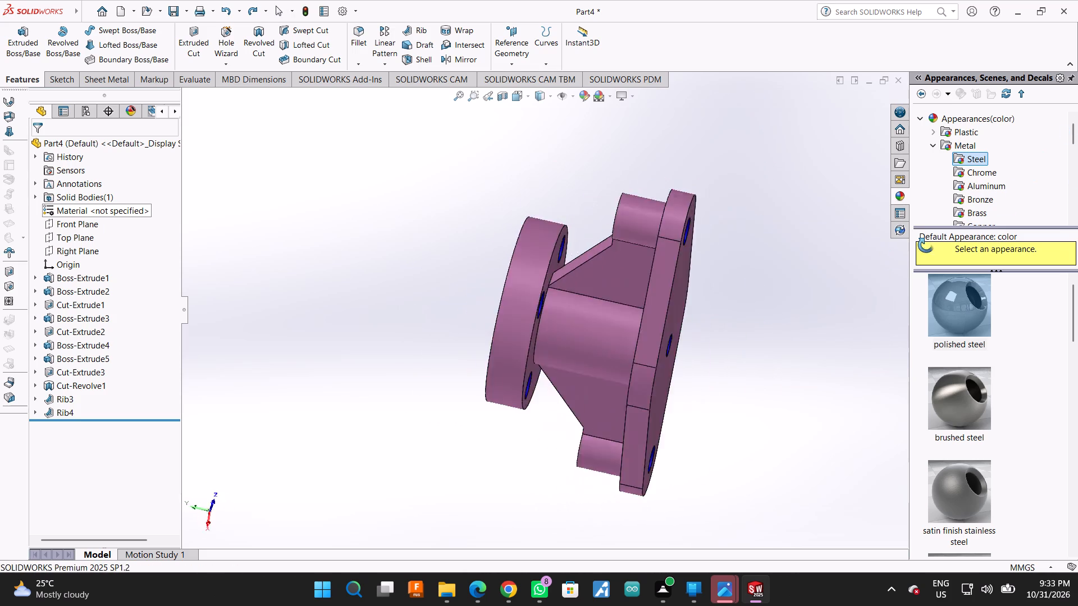
drag(926, 245, 780, 415)
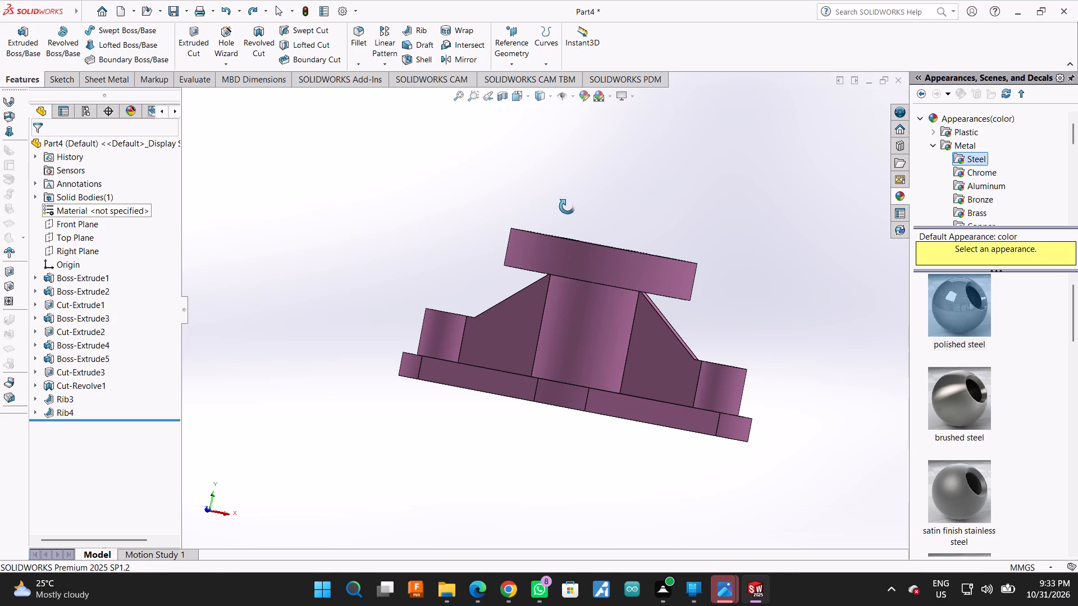
click(506, 94)
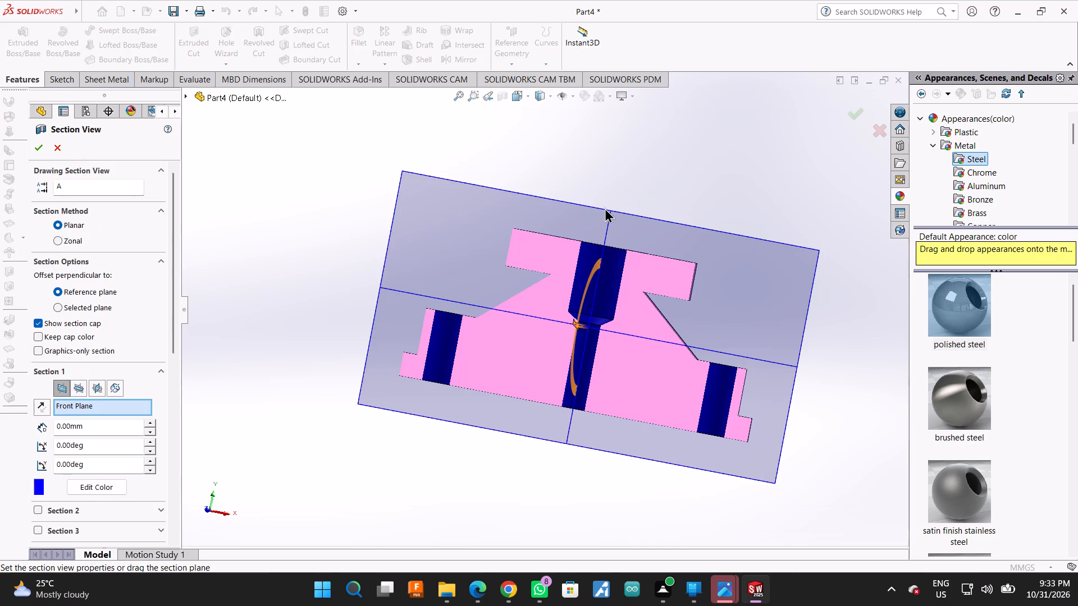
key(Escape)
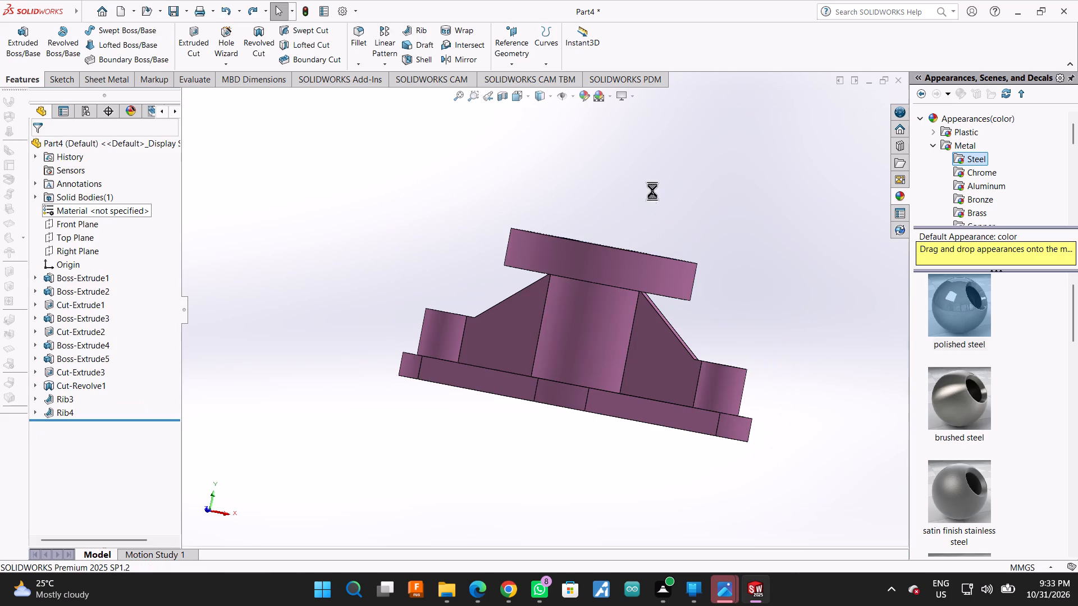
Examine the finished part's disc, ribs, bosses and base plate from several sides.
scroll(660, 206, down, 1)
middle_click(660, 206)
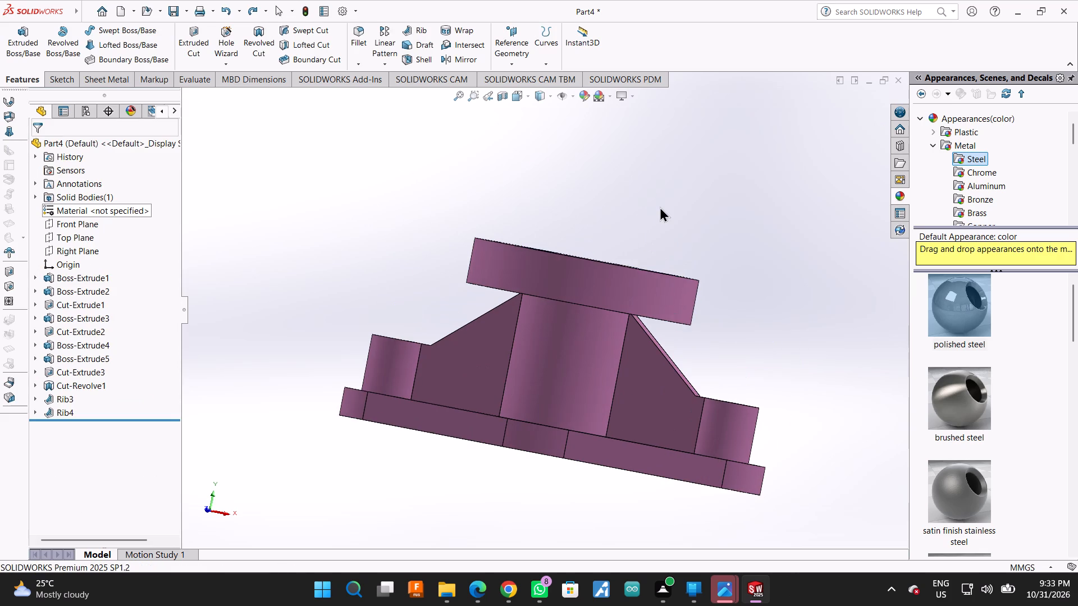
middle_click(639, 320)
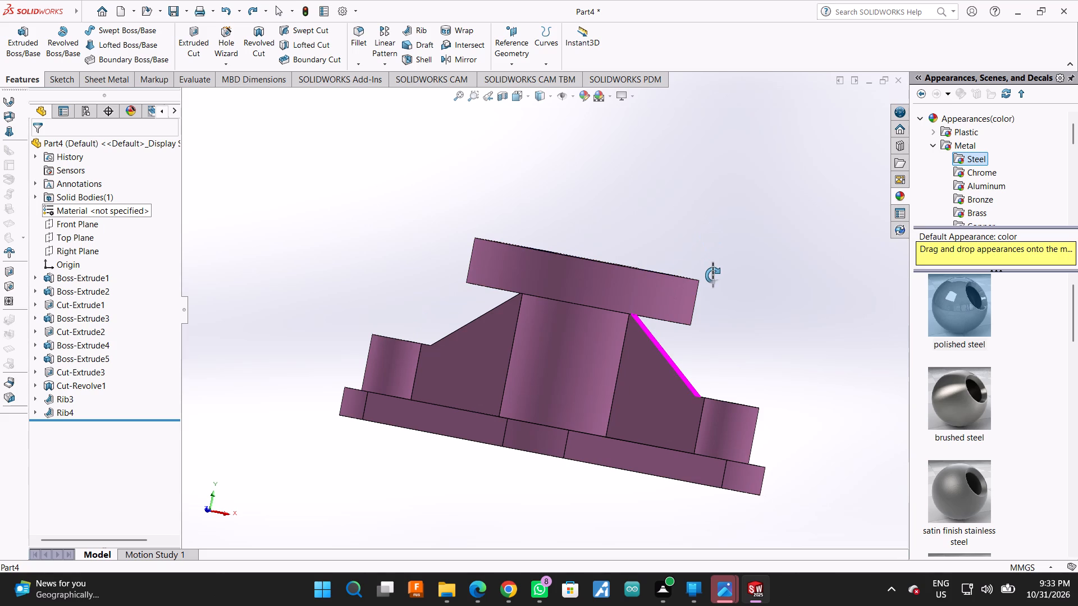
key(Escape)
drag(714, 247, 709, 268)
right_click(710, 259)
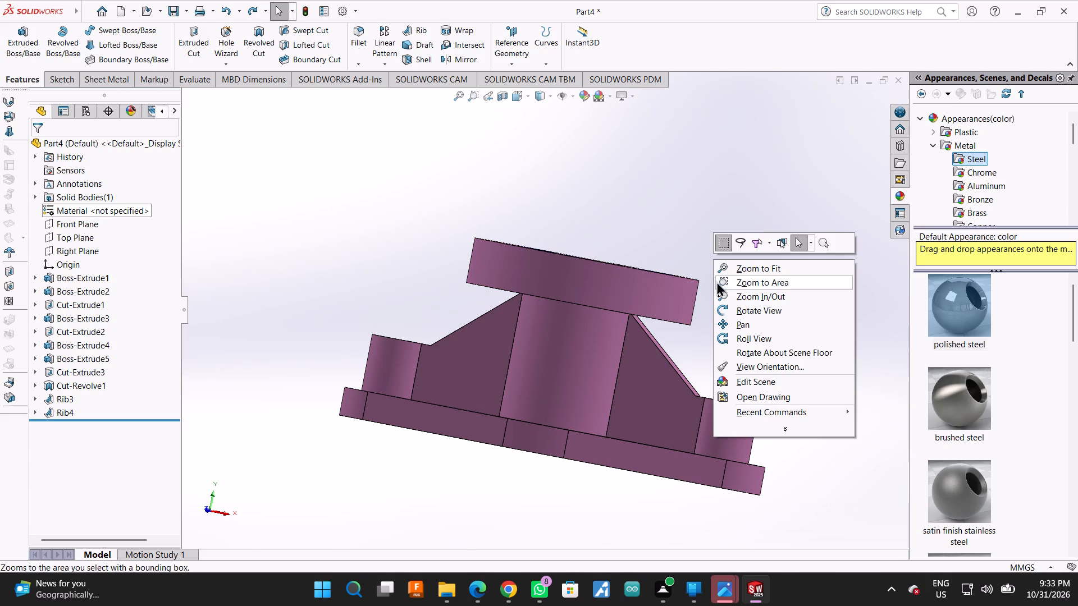
click(730, 307)
drag(745, 231, 476, 485)
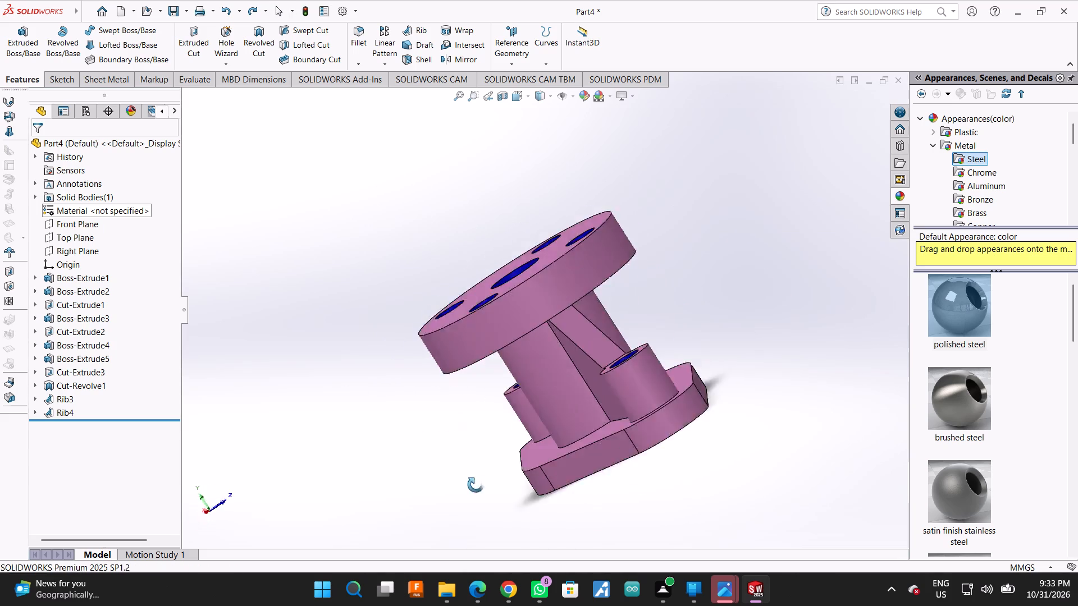
drag(476, 485, 523, 461)
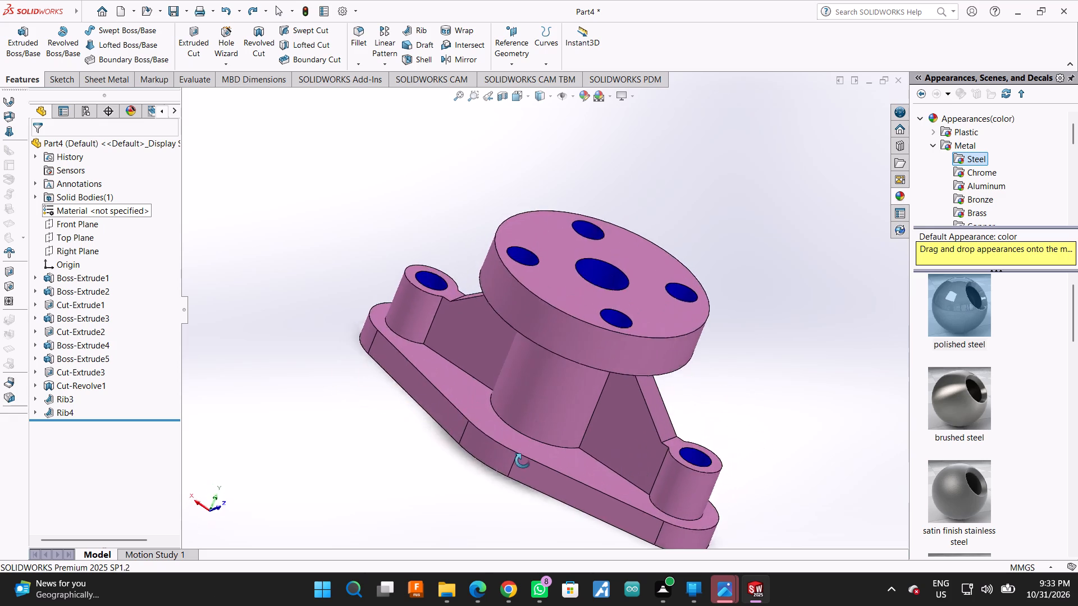
drag(523, 461, 514, 376)
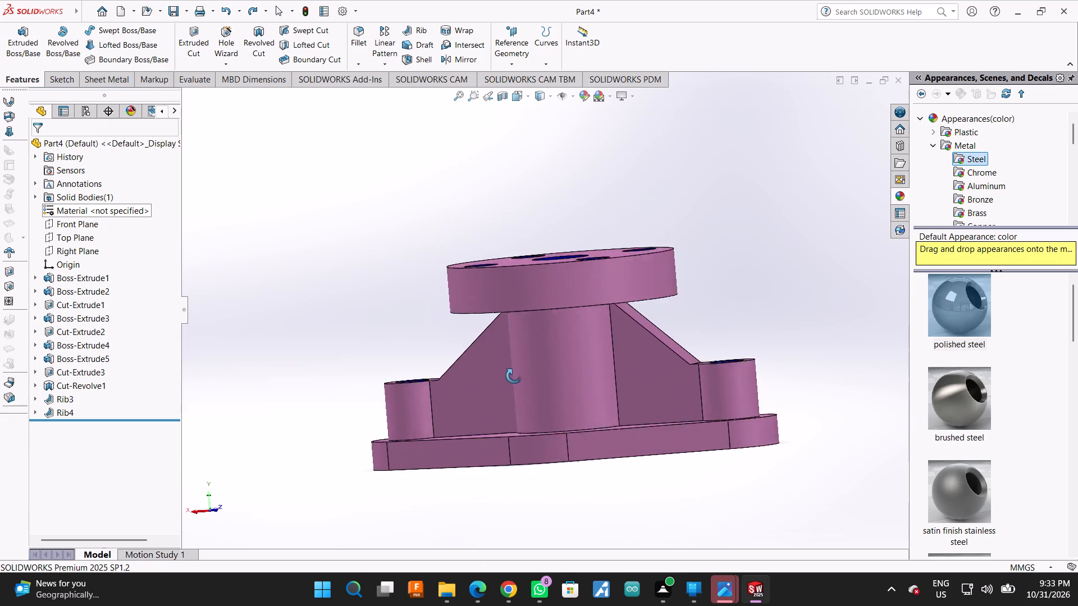
drag(514, 376, 545, 401)
key(Escape)
Save the part in isometric view as Flanged Mounting Support Bracket in the SYMBIOSIS folder.
key(space)
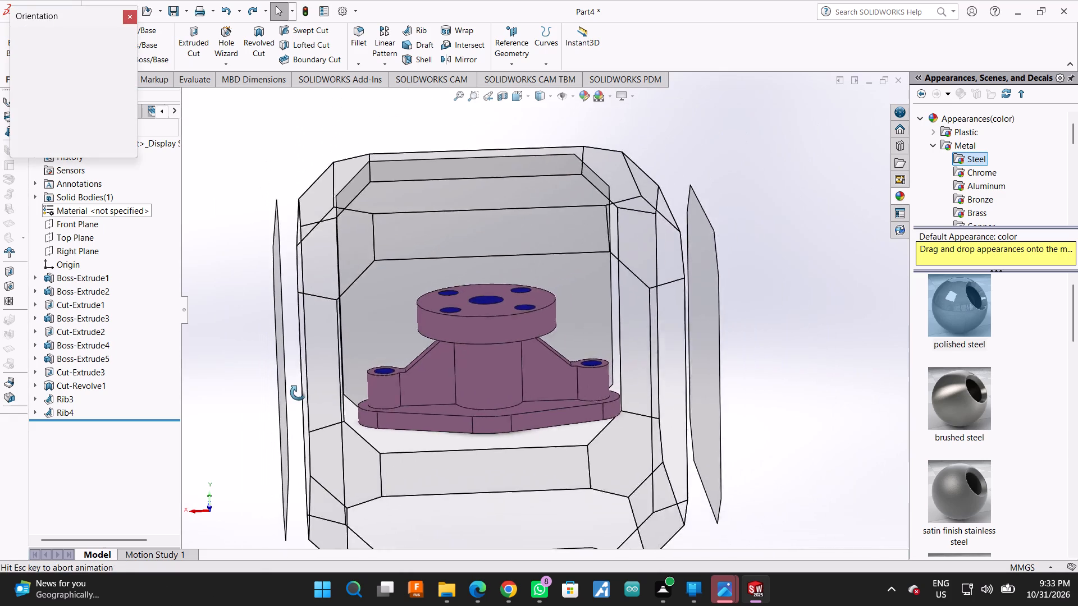
click(115, 52)
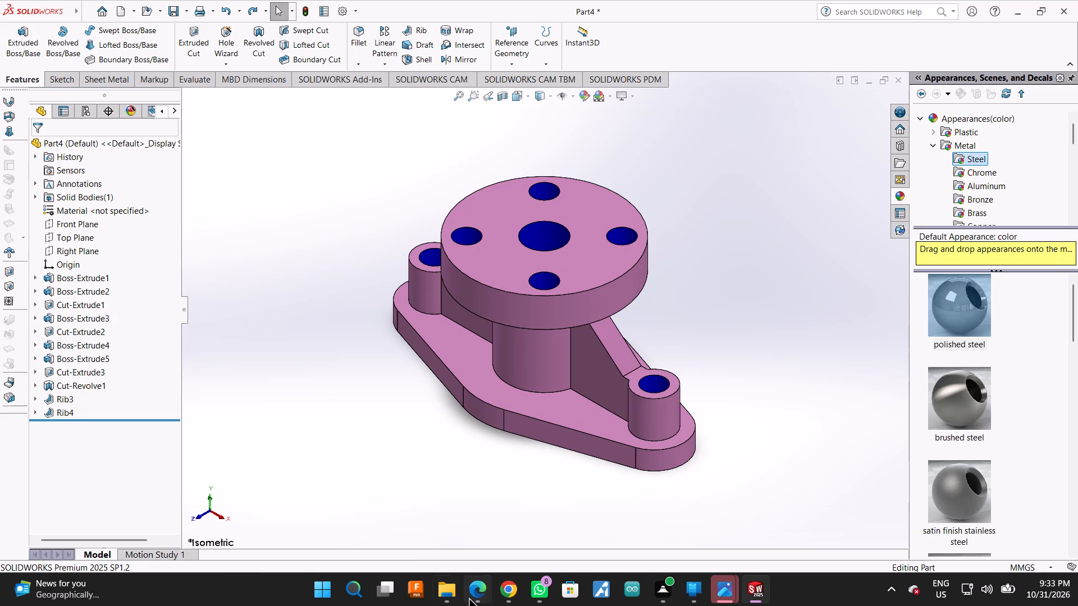
key(ctrl+s)
key(ctrl+v)
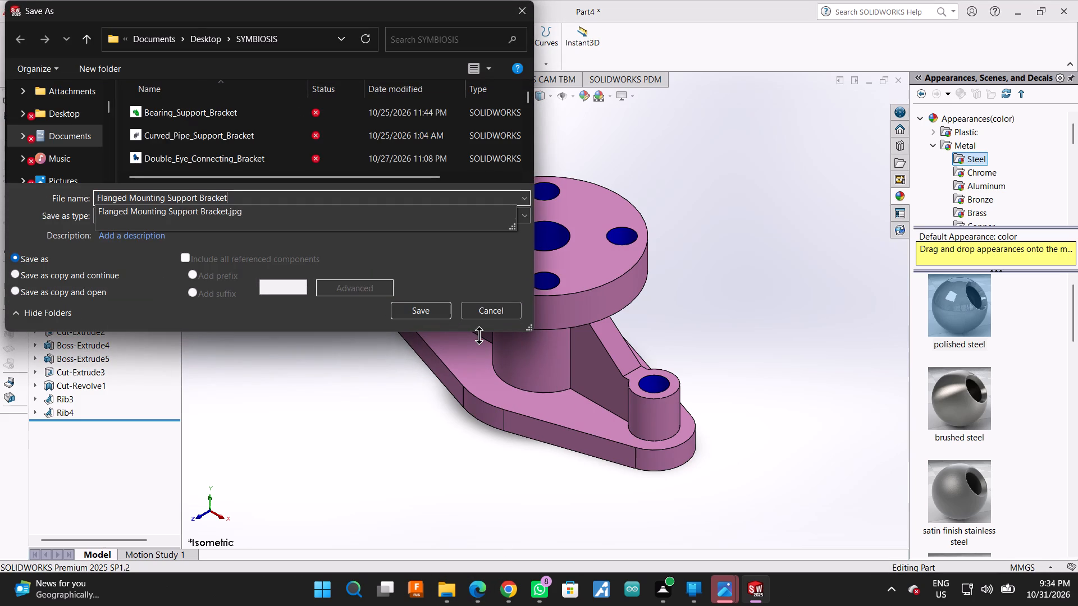
click(414, 314)
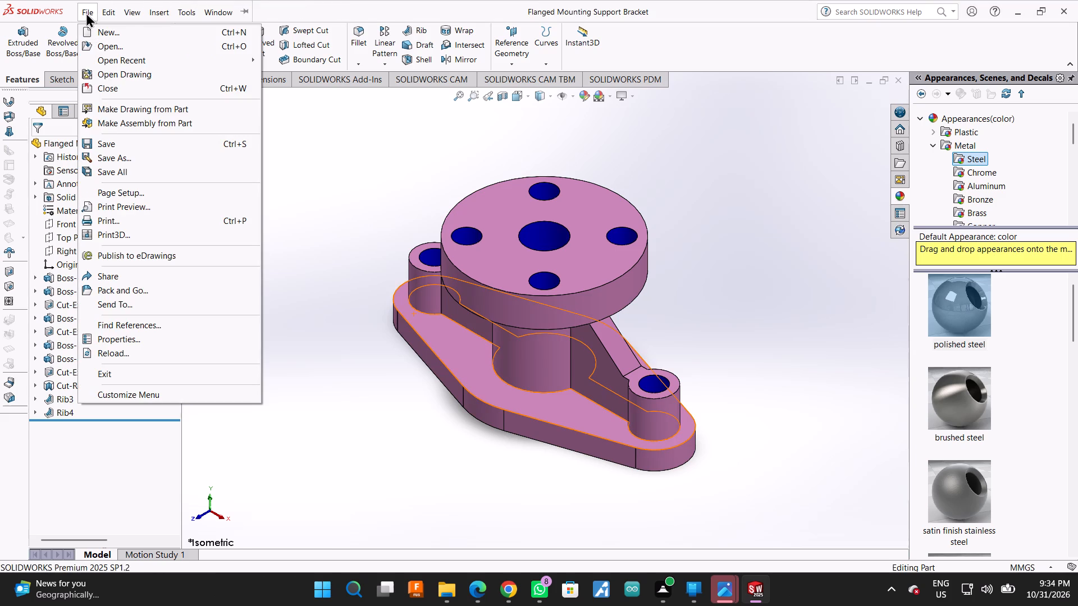
Save a copy of the part in Adobe Portable Document Format (*.pdf) under the same name in the SYMBIOSIS folder.
click(102, 158)
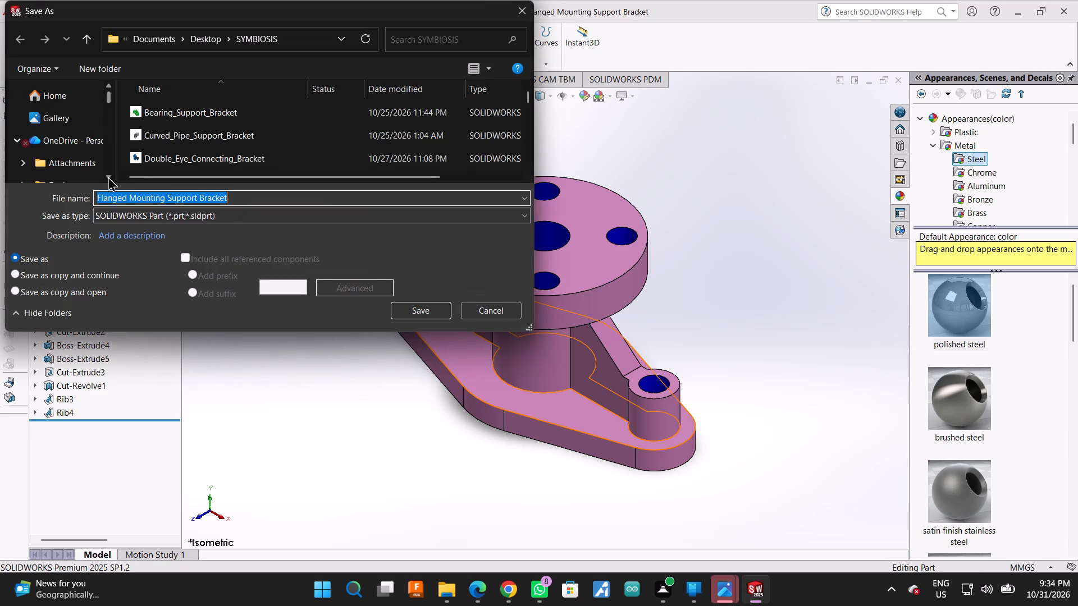
click(240, 214)
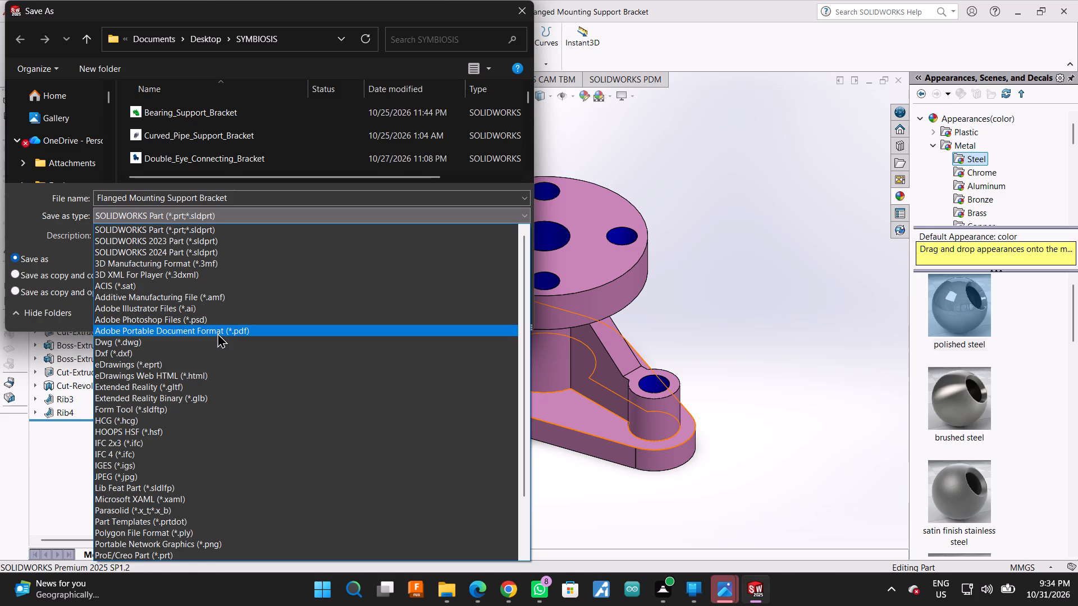
click(217, 333)
click(419, 332)
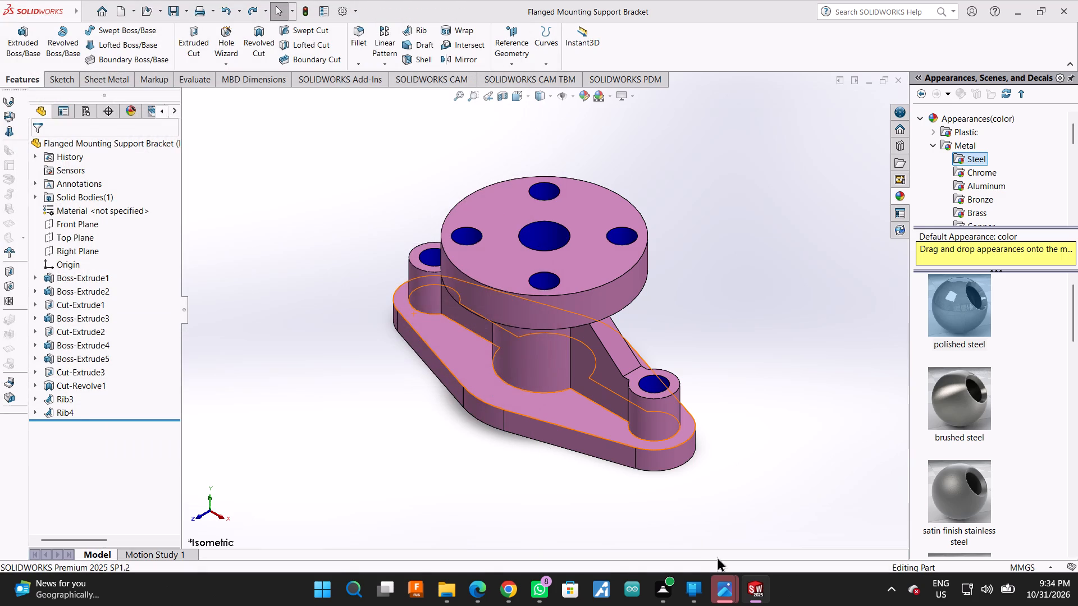